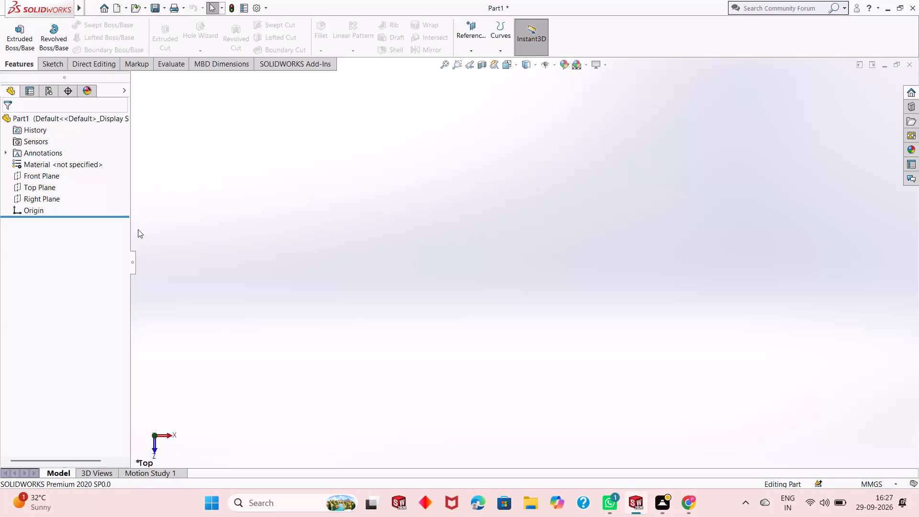
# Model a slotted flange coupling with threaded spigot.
# Start a sketch on the Top Plane and draw a circle centred on the origin with a radius of about 48 mm.
pyautogui.click(45, 185)
pyautogui.click(55, 171)
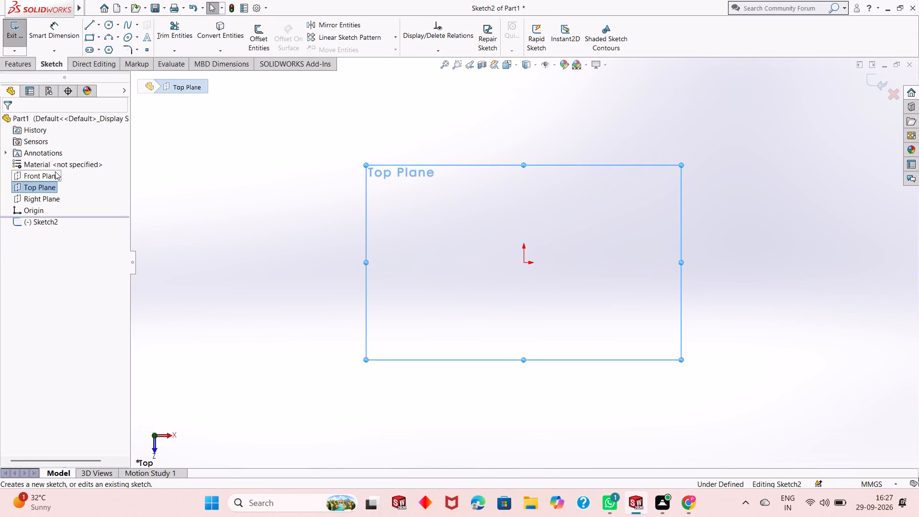
pyautogui.click(109, 24)
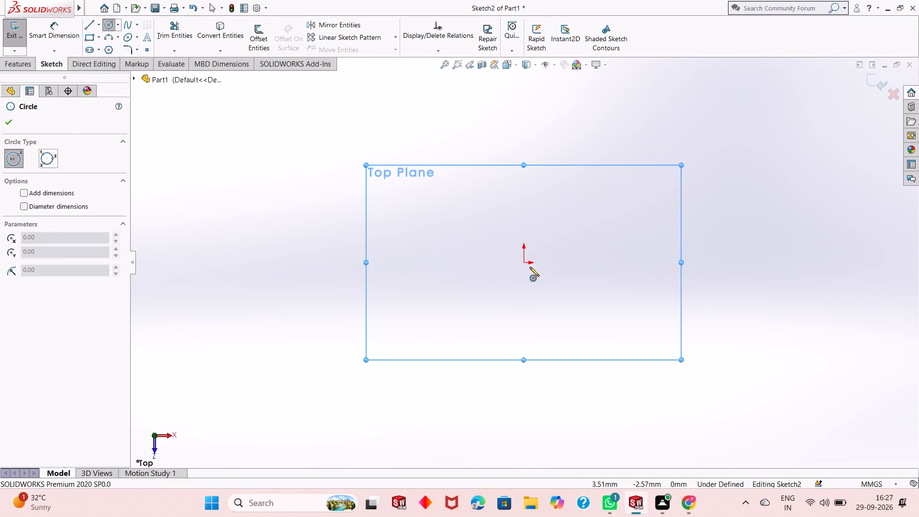
pyautogui.click(523, 264)
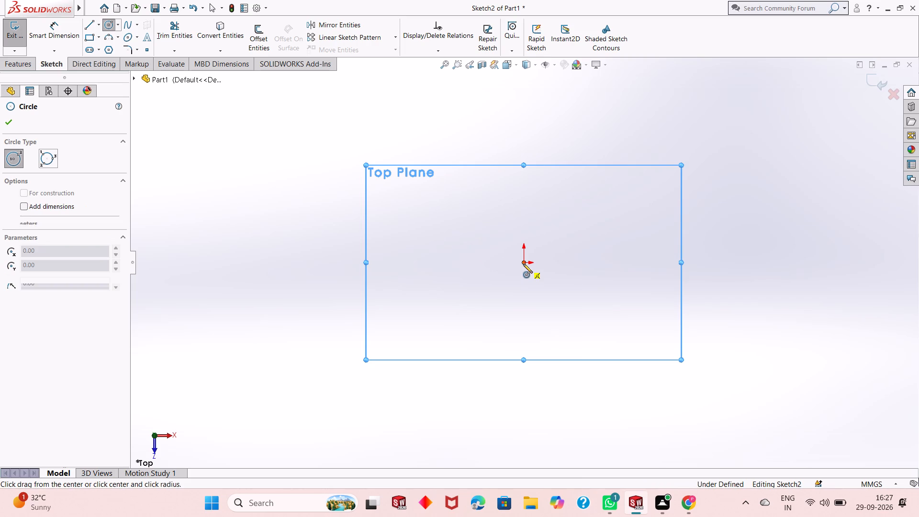
pyautogui.click(451, 309)
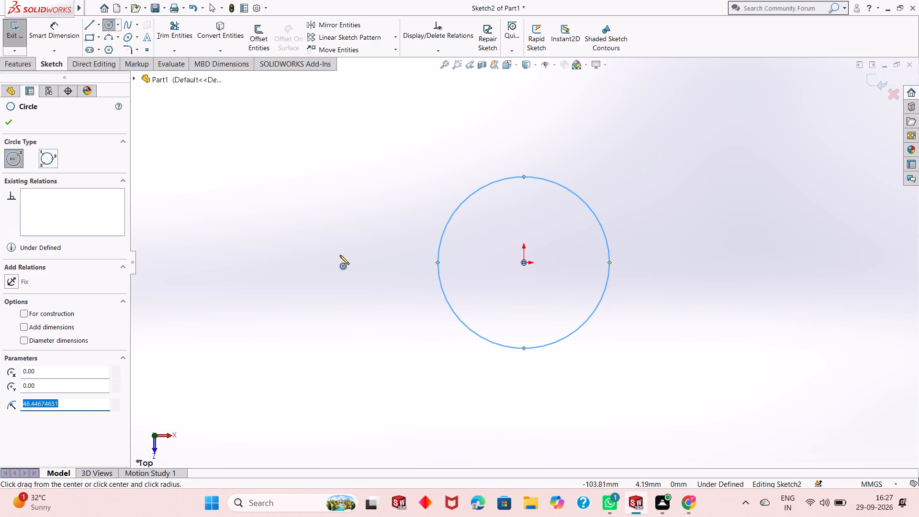
pyautogui.rightClick(340, 255)
pyautogui.click(364, 263)
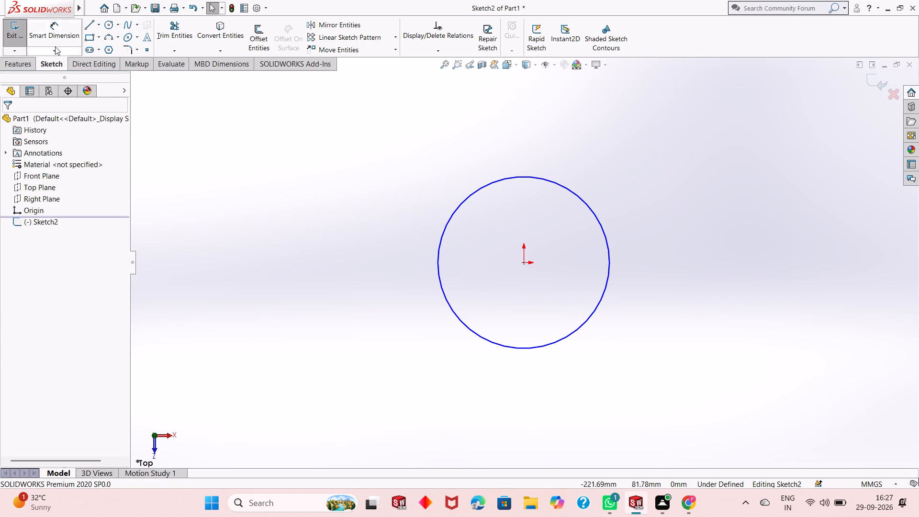
# Dimension the circle's diameter as 86 mm.
pyautogui.click(51, 33)
pyautogui.click(449, 308)
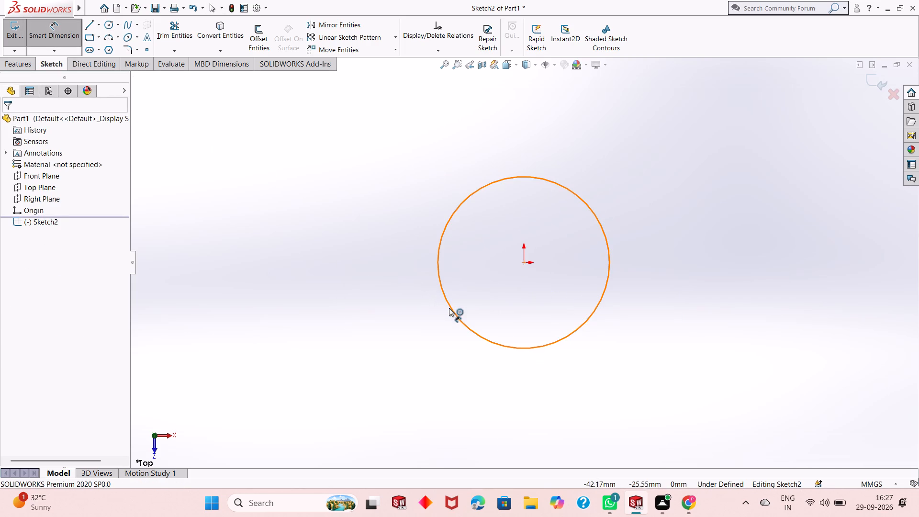
pyautogui.click(352, 399)
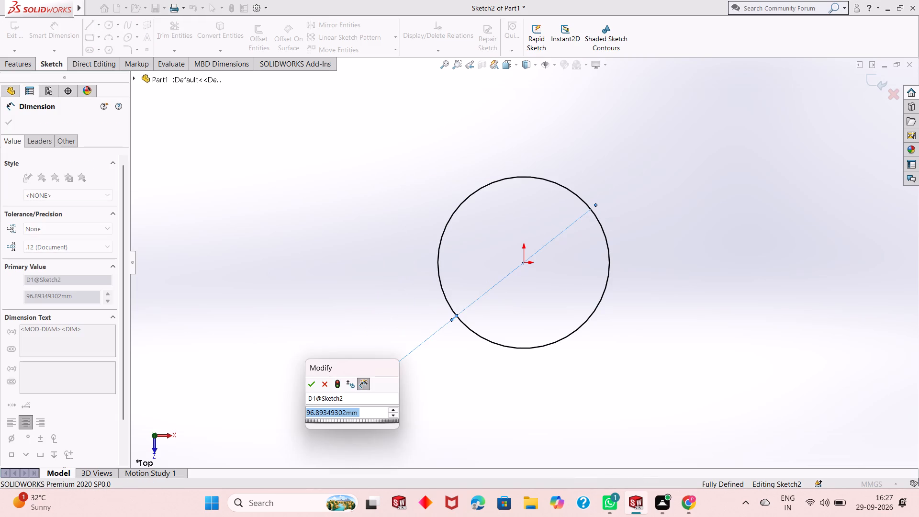
pyautogui.write('86')
pyautogui.press('Return')
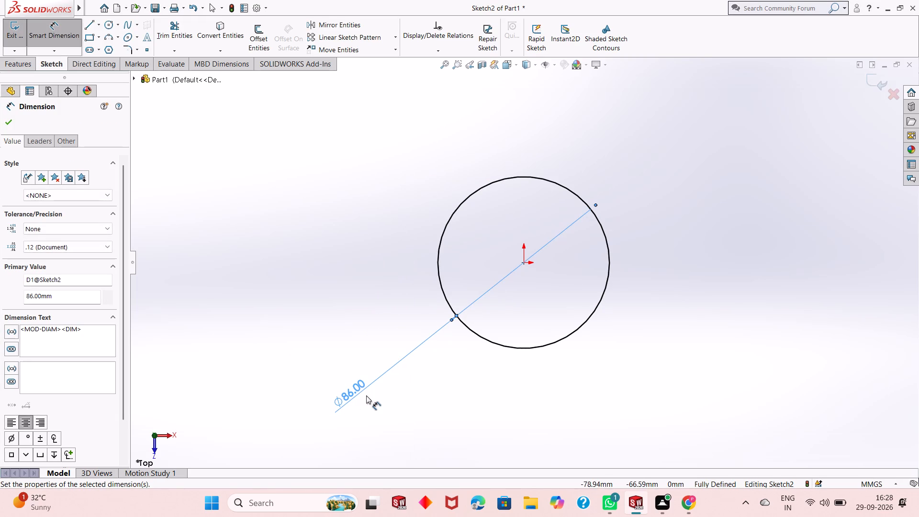
pyautogui.rightClick(329, 295)
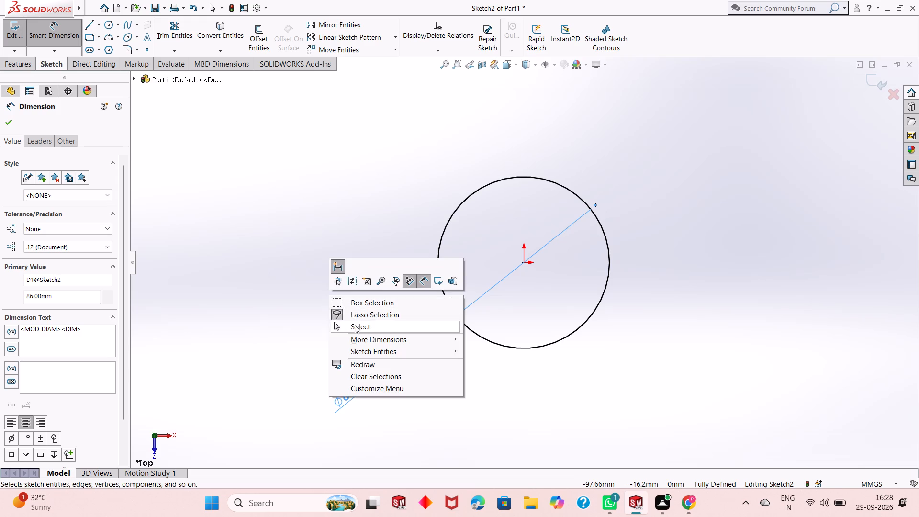
pyautogui.click(356, 327)
# Extrude the circle upward as a boss with a blind depth of 18+12 (30 mm).
pyautogui.scroll(-2, 617, 201)
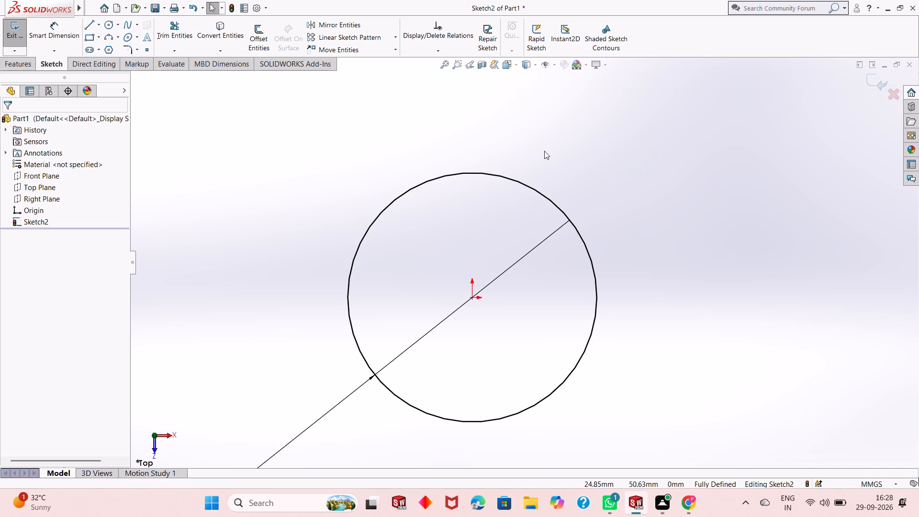
pyautogui.scroll(-4, 526, 278)
pyautogui.scroll(5, 558, 269)
pyautogui.scroll(-1, 347, 317)
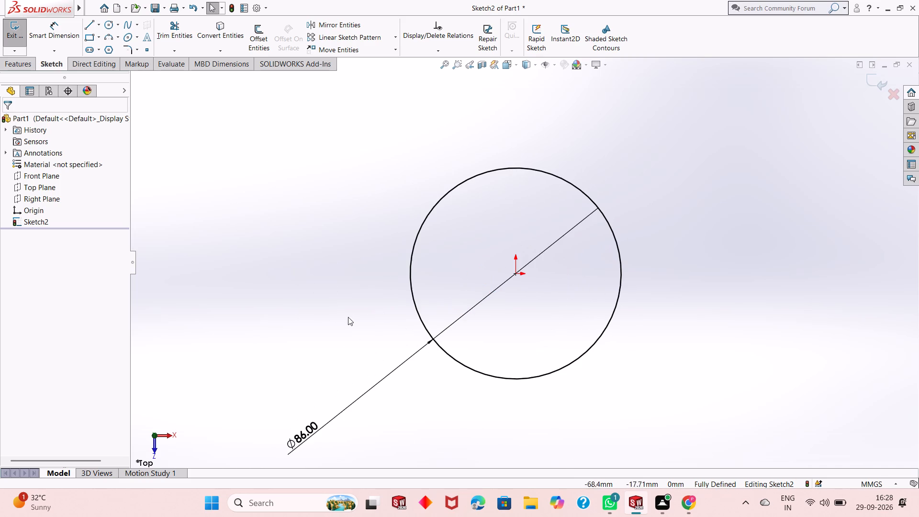
pyautogui.click(16, 65)
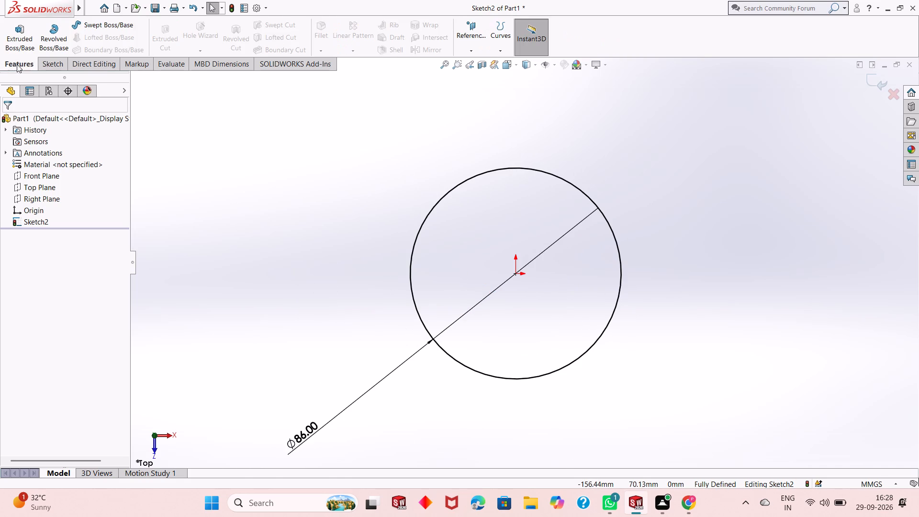
pyautogui.click(21, 41)
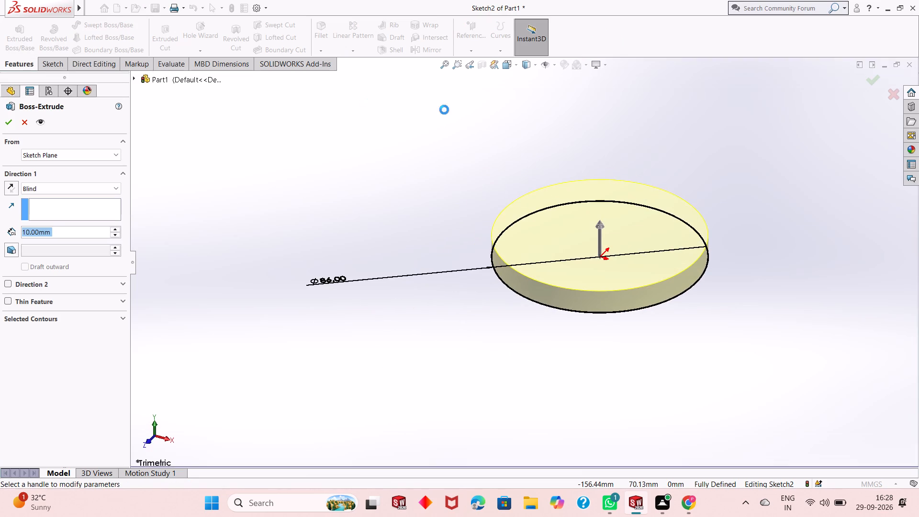
pyautogui.scroll(1, 703, 173)
pyautogui.scroll(-1, 698, 168)
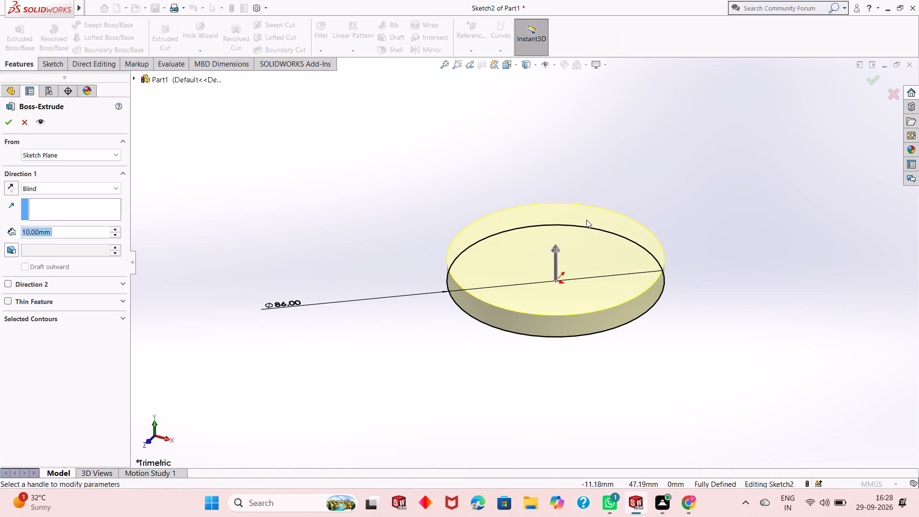
pyautogui.scroll(-1, 567, 230)
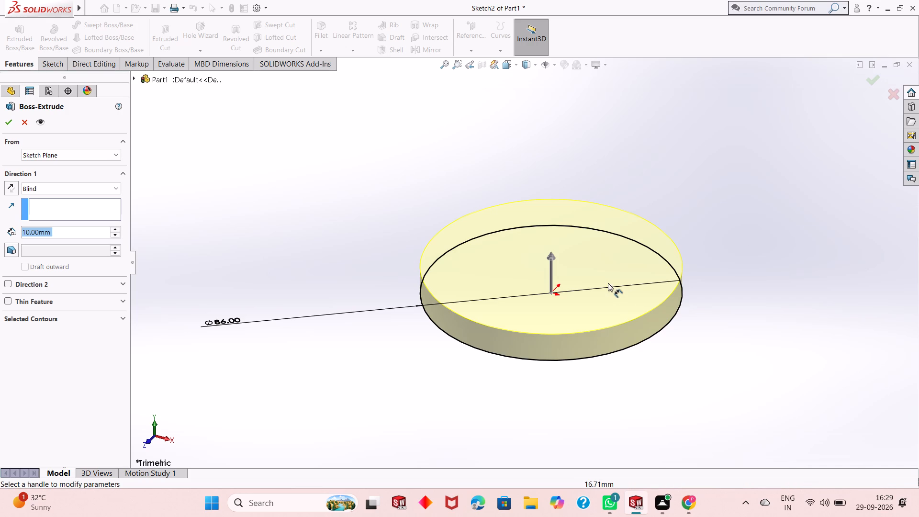
pyautogui.scroll(-2, 606, 282)
pyautogui.scroll(2, 600, 277)
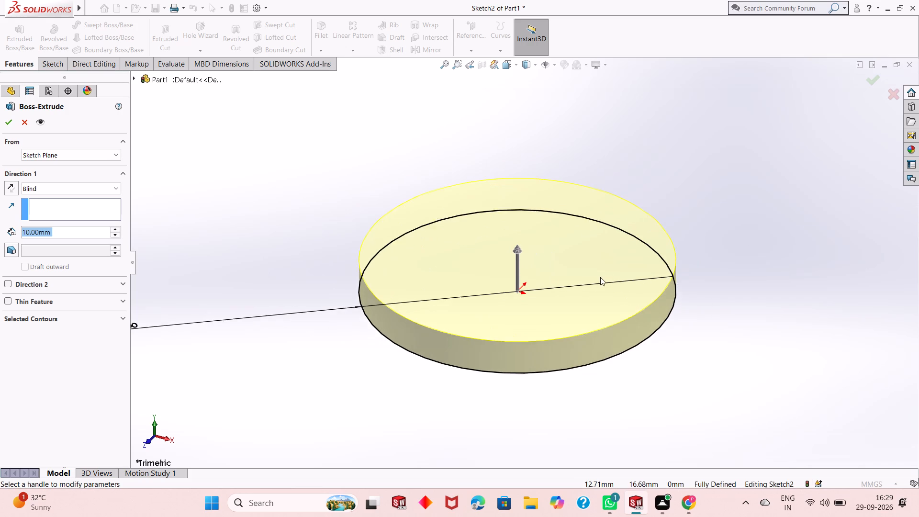
pyautogui.scroll(1, 600, 277)
pyautogui.scroll(-1, 577, 215)
pyautogui.scroll(1, 566, 246)
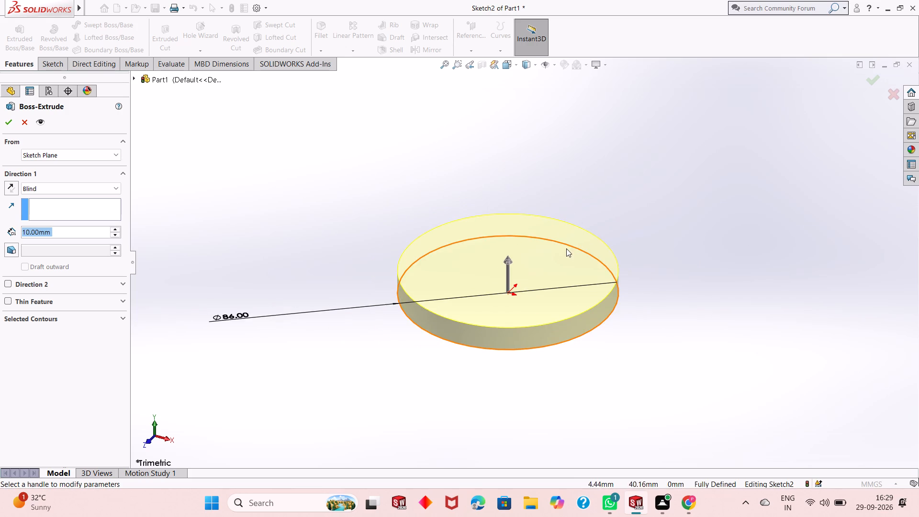
pyautogui.scroll(1, 567, 248)
pyautogui.scroll(-2, 589, 224)
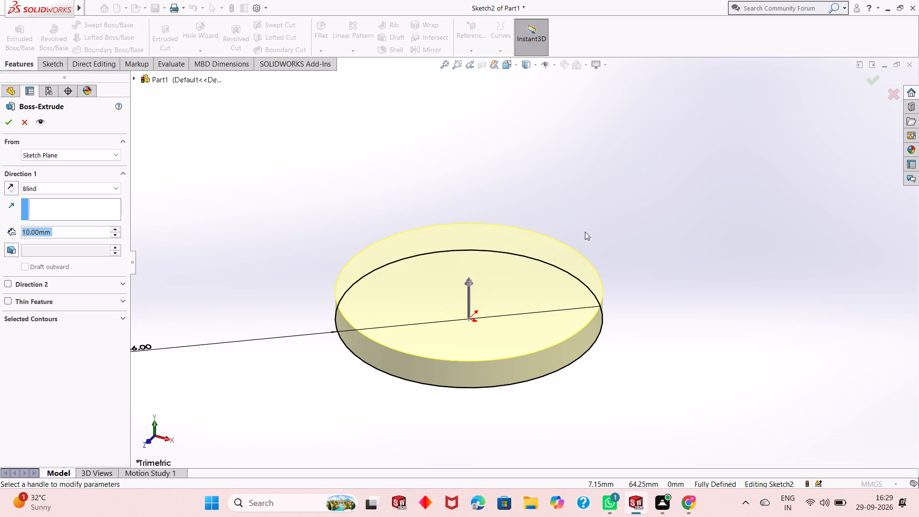
pyautogui.scroll(-1, 583, 236)
pyautogui.scroll(1, 583, 238)
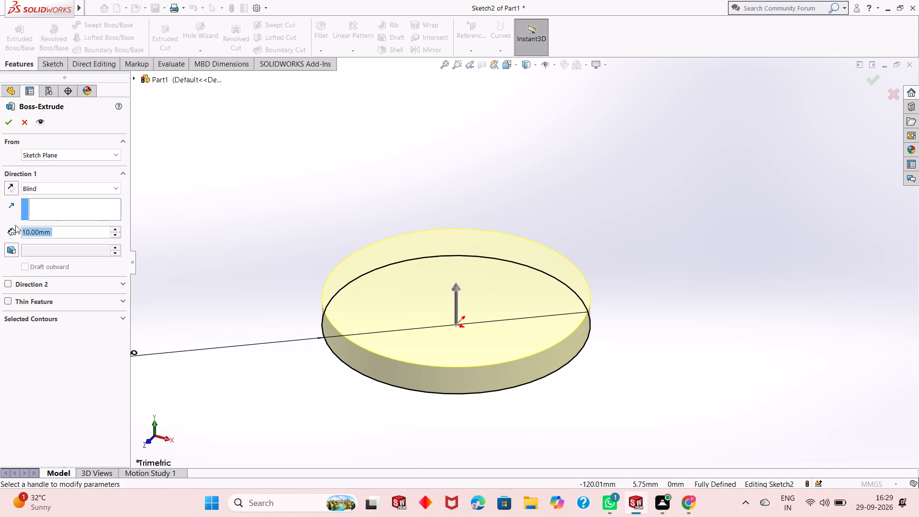
pyautogui.click(69, 227)
pyautogui.tripleClick(70, 232)
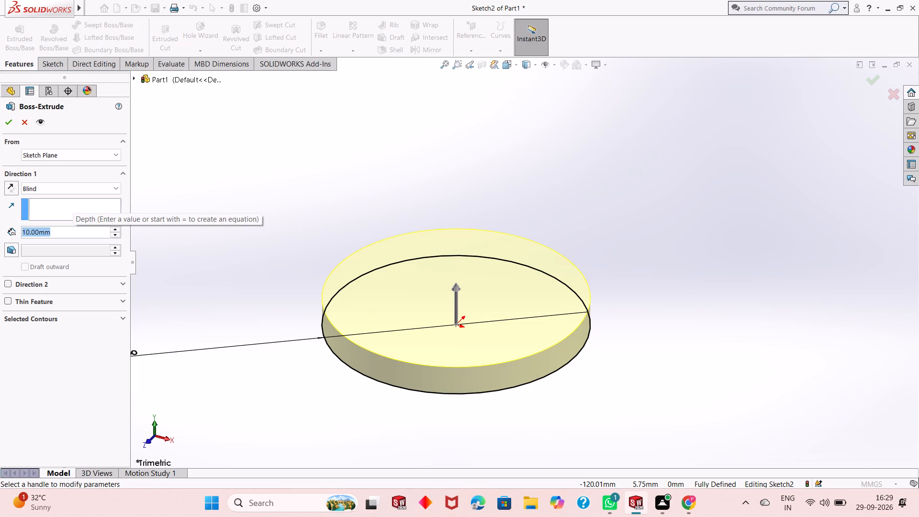
pyautogui.write('18')
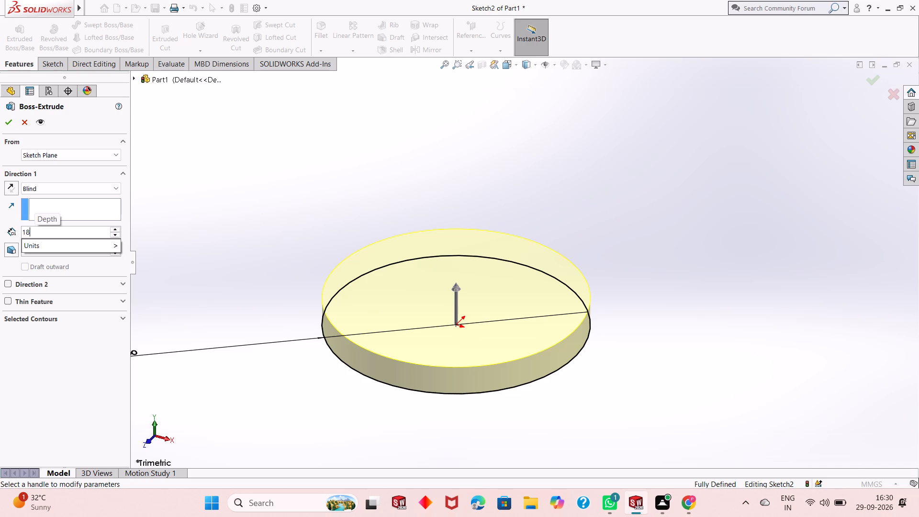
pyautogui.press('+')
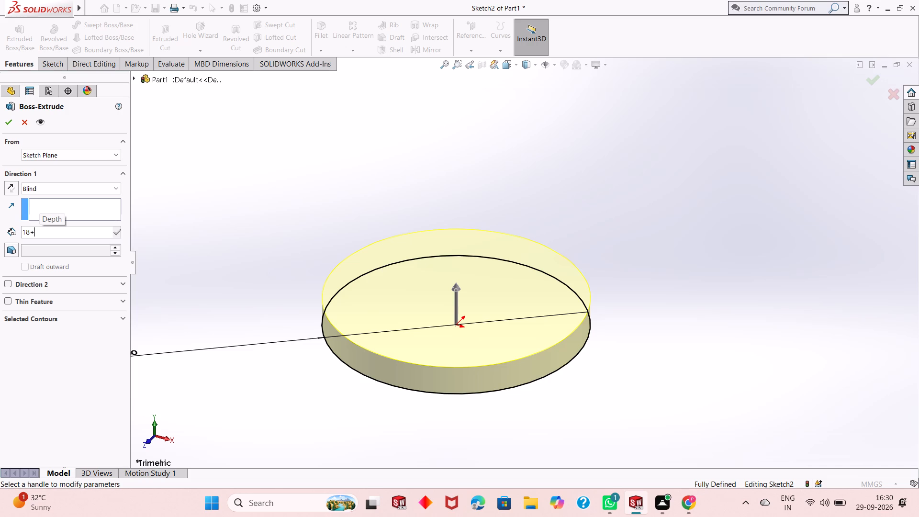
pyautogui.write('5+')
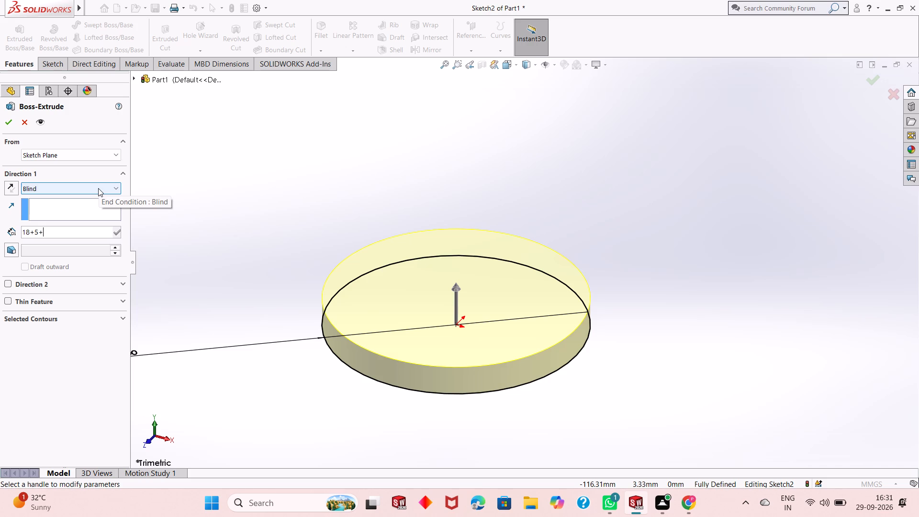
pyautogui.press('BackSpace')
pyautogui.press('BackSpace')
pyautogui.press('BackSpace')
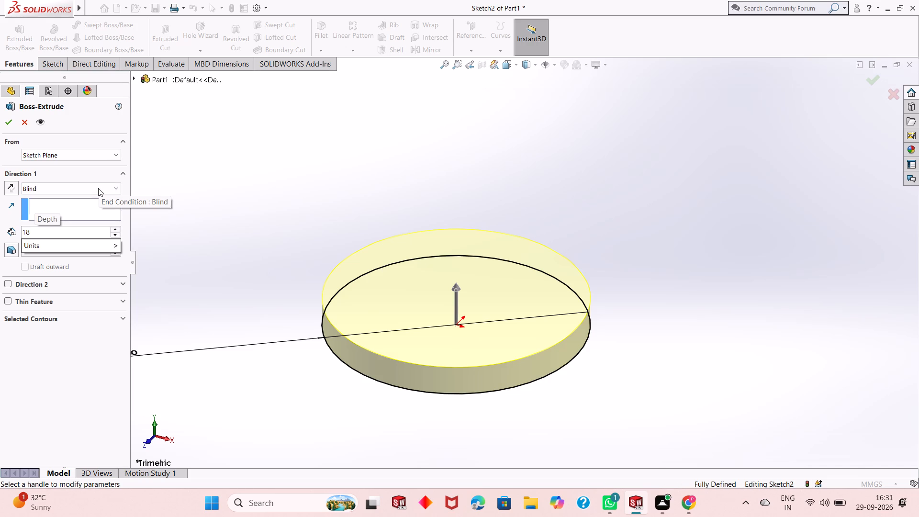
pyautogui.press('+')
pyautogui.write('12')
pyautogui.press('Return')
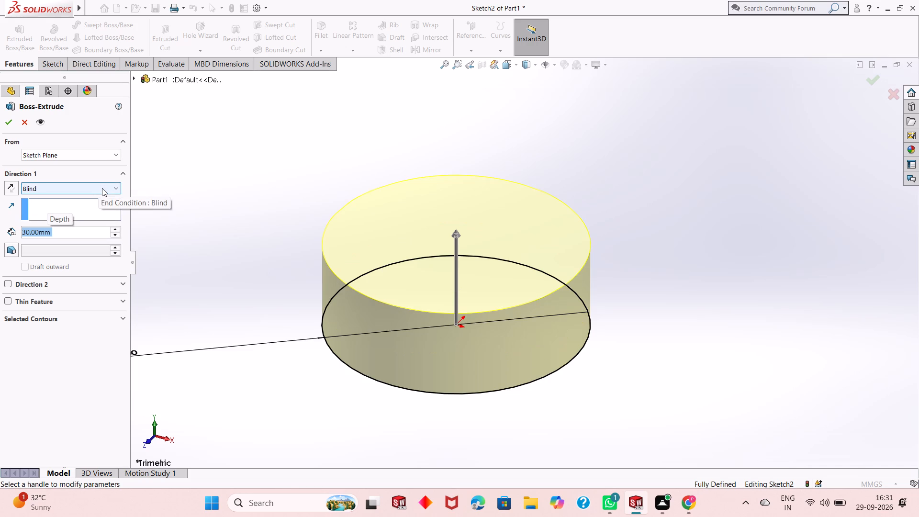
pyautogui.click(10, 120)
pyautogui.click(280, 192)
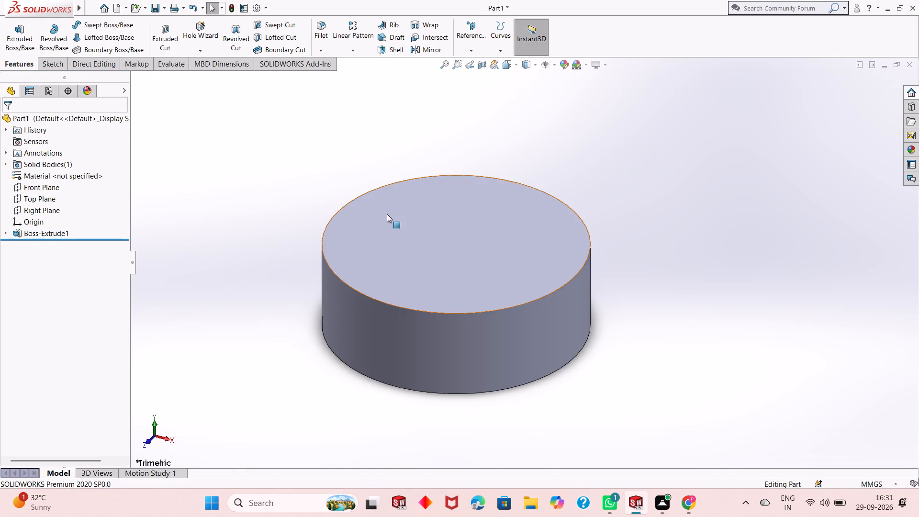
# Inspect the extruded disc from above and from the side.
pyautogui.scroll(2, 307, 204)
pyautogui.scroll(-1, 428, 215)
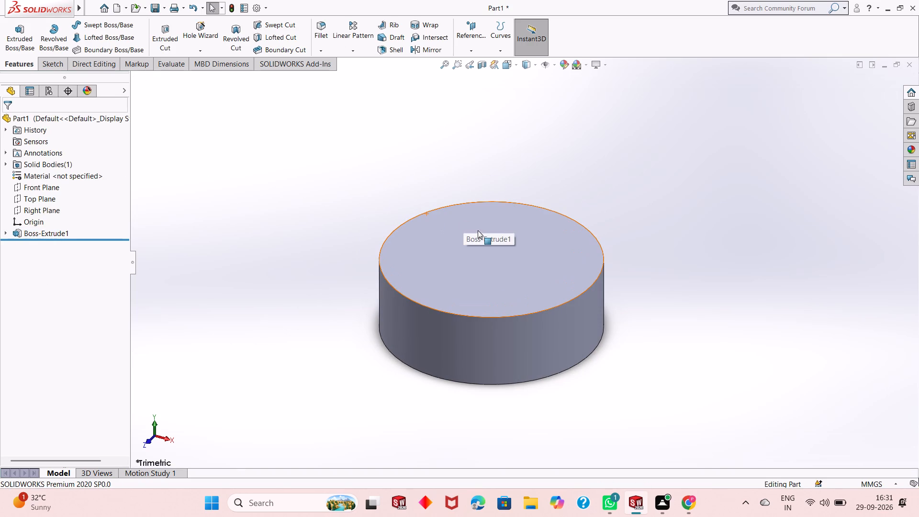
pyautogui.scroll(-4, 499, 241)
pyautogui.scroll(4, 497, 246)
pyautogui.scroll(-1, 525, 279)
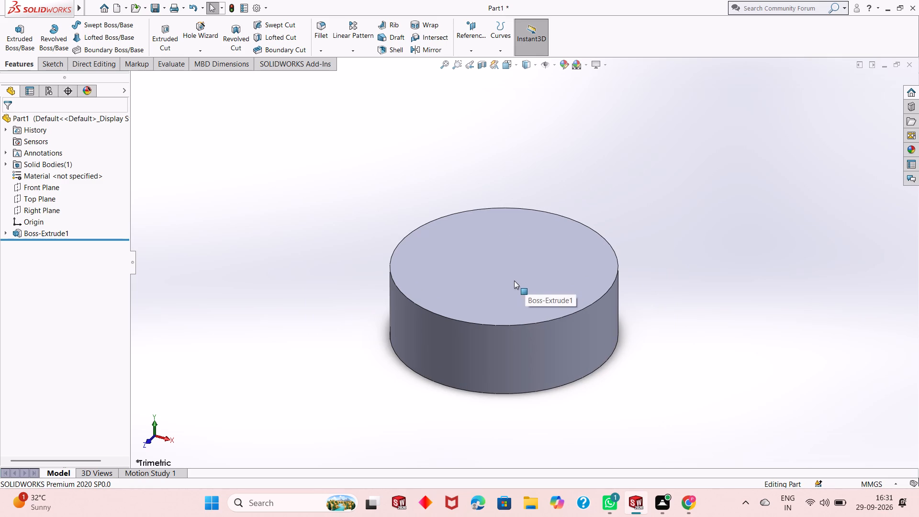
pyautogui.moveTo(375, 385); pyautogui.dragTo(370, 366, button='middle')
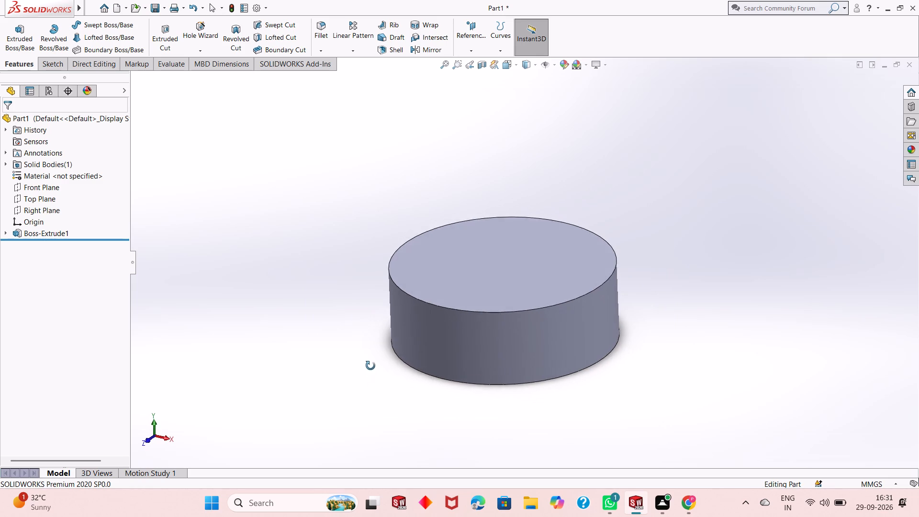
pyautogui.moveTo(370, 366); pyautogui.dragTo(368, 353, button='middle')
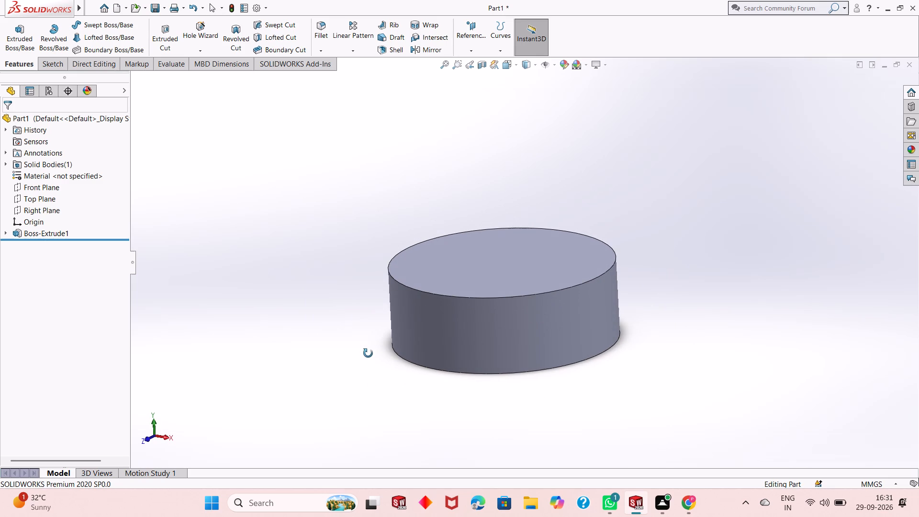
pyautogui.moveTo(368, 353); pyautogui.dragTo(383, 313, button='middle')
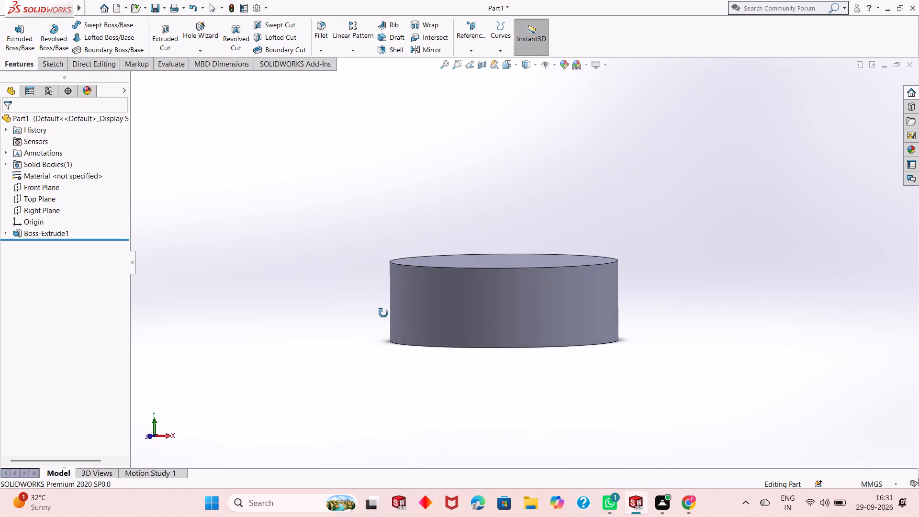
pyautogui.moveTo(383, 313); pyautogui.dragTo(370, 376, button='middle')
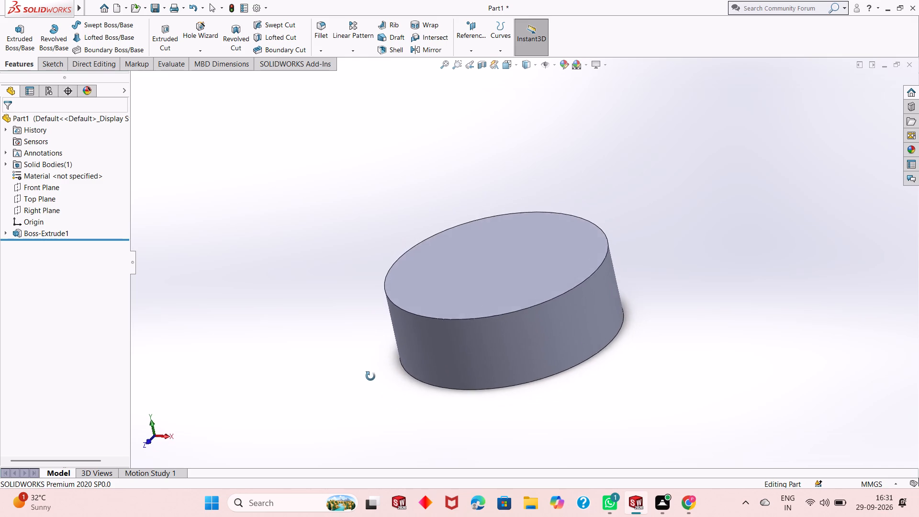
pyautogui.moveTo(370, 376); pyautogui.dragTo(413, 303, button='middle')
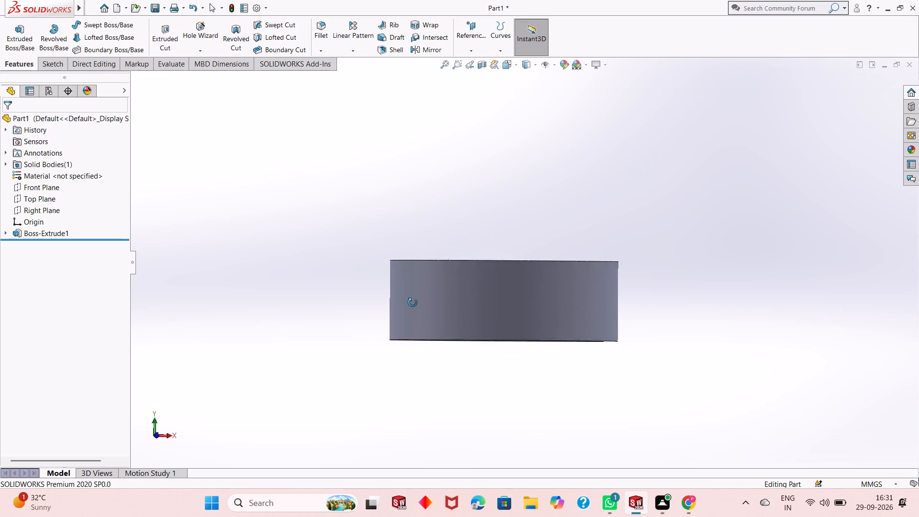
# Examine the extruded disc's top face, side wall and underside from several angles.
pyautogui.moveTo(413, 303); pyautogui.dragTo(426, 394, button='middle')
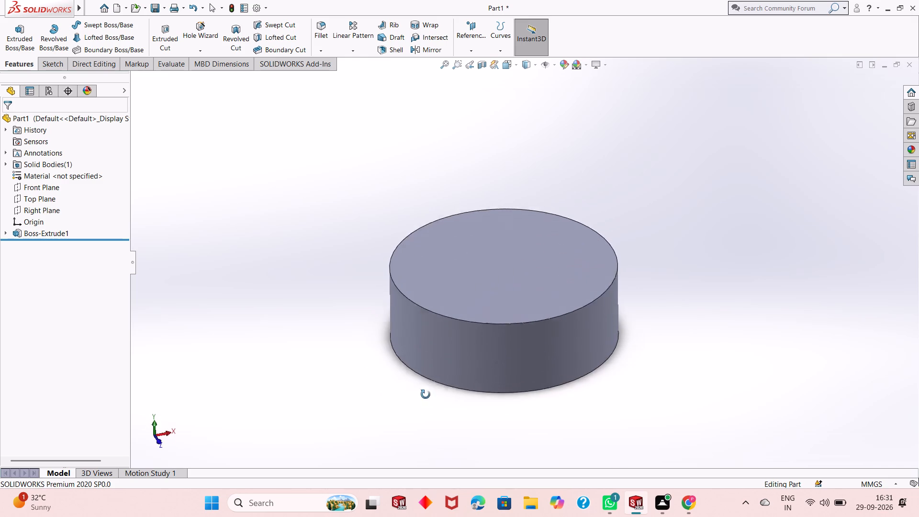
pyautogui.moveTo(426, 394); pyautogui.dragTo(425, 430, button='middle')
pyautogui.scroll(-2, 482, 247)
pyautogui.scroll(1, 501, 297)
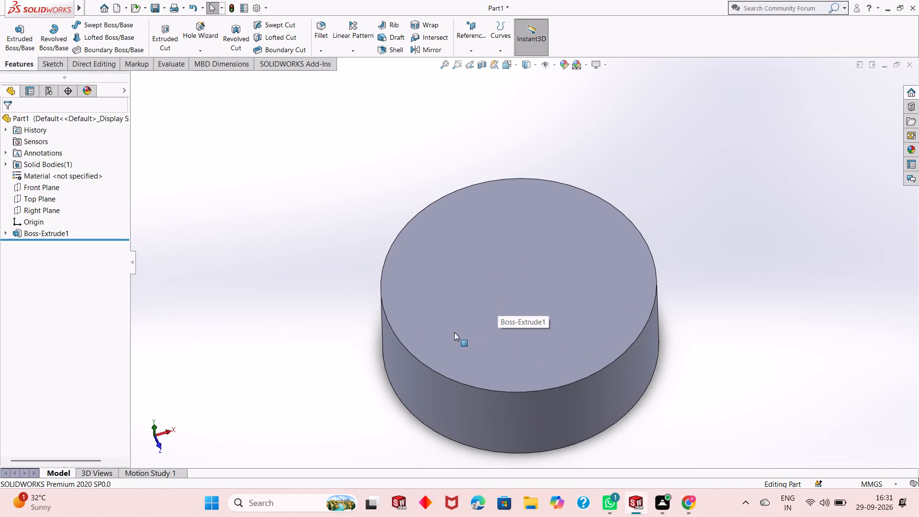
pyautogui.moveTo(352, 395); pyautogui.dragTo(360, 360, button='middle')
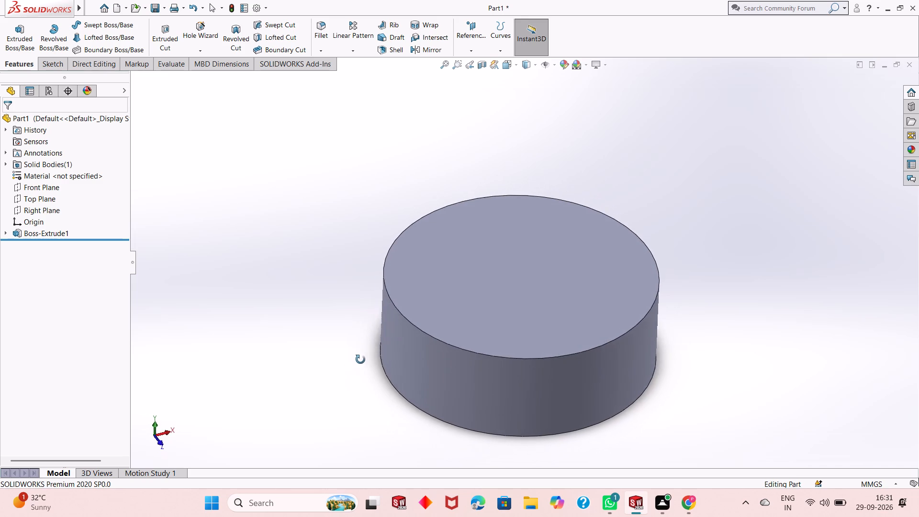
pyautogui.moveTo(360, 360); pyautogui.dragTo(366, 264, button='middle')
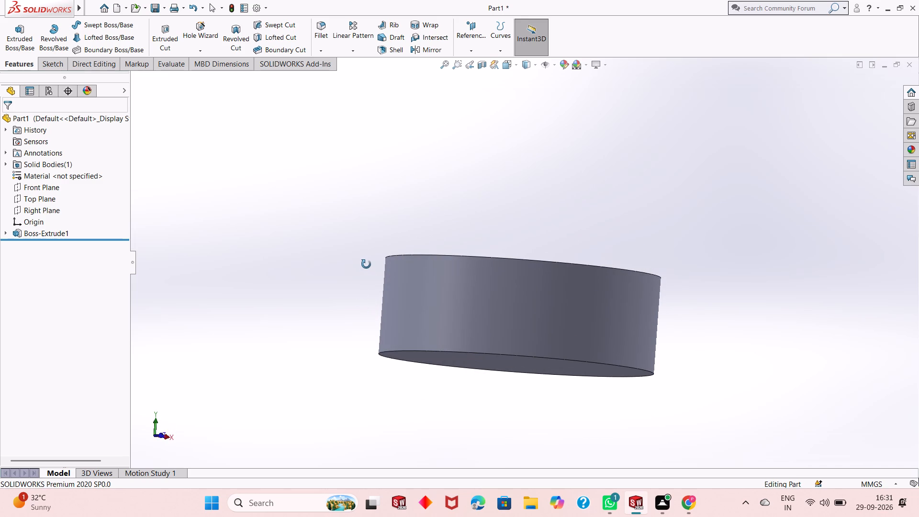
pyautogui.moveTo(366, 264); pyautogui.dragTo(375, 388, button='middle')
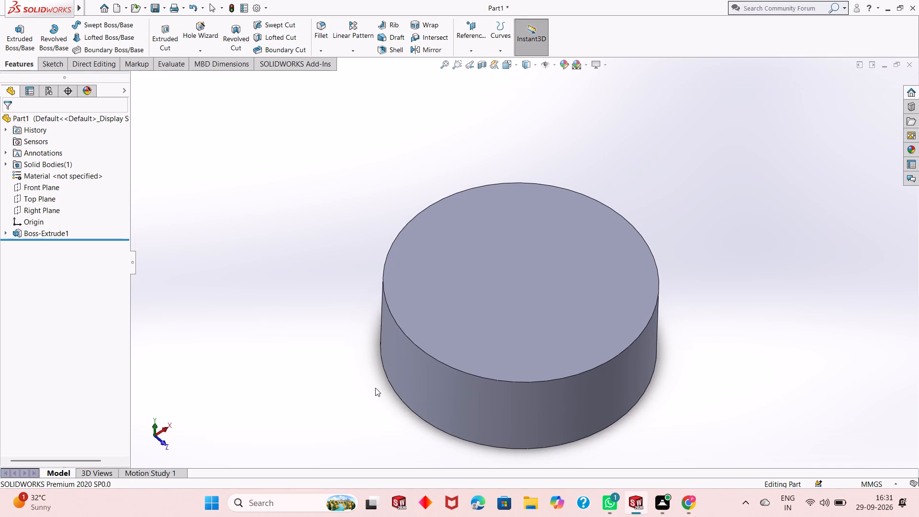
pyautogui.scroll(-2, 549, 260)
pyautogui.scroll(2, 428, 339)
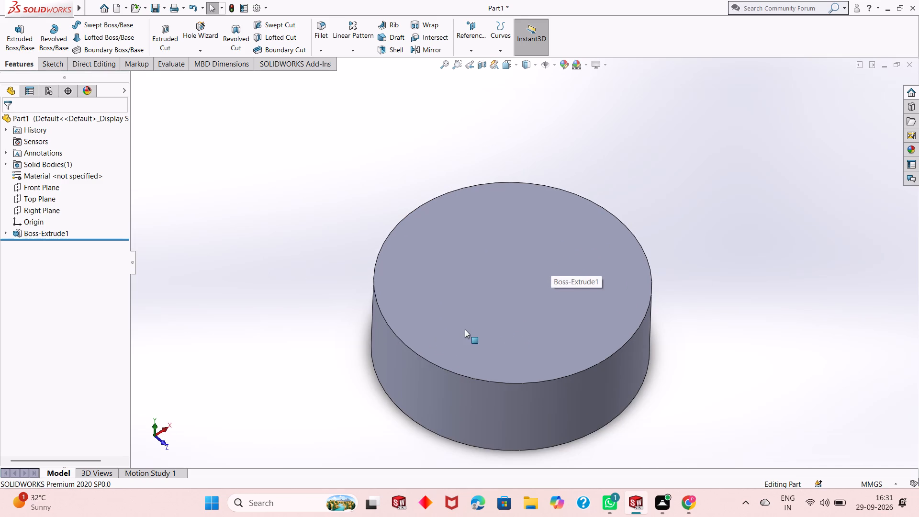
pyautogui.scroll(-1, 714, 322)
pyautogui.scroll(1, 545, 327)
pyautogui.scroll(-1, 243, 332)
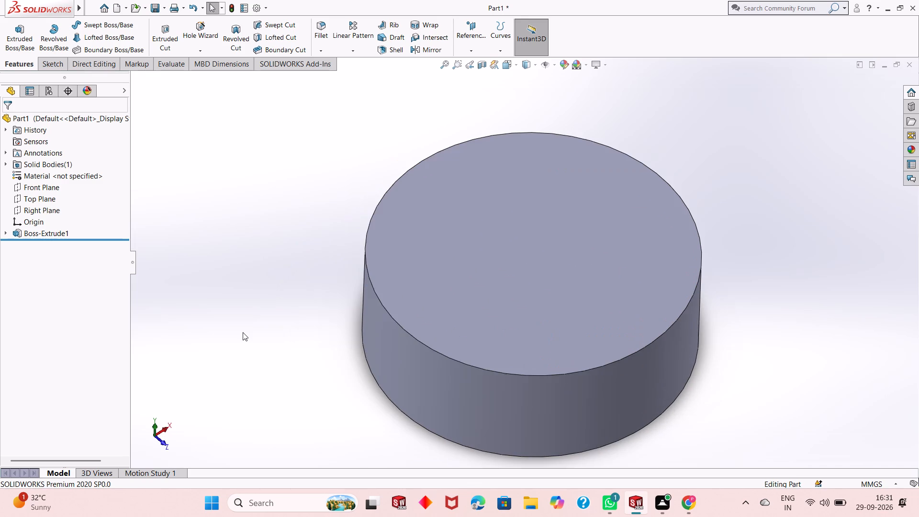
pyautogui.scroll(1, 526, 313)
pyautogui.scroll(-1, 529, 298)
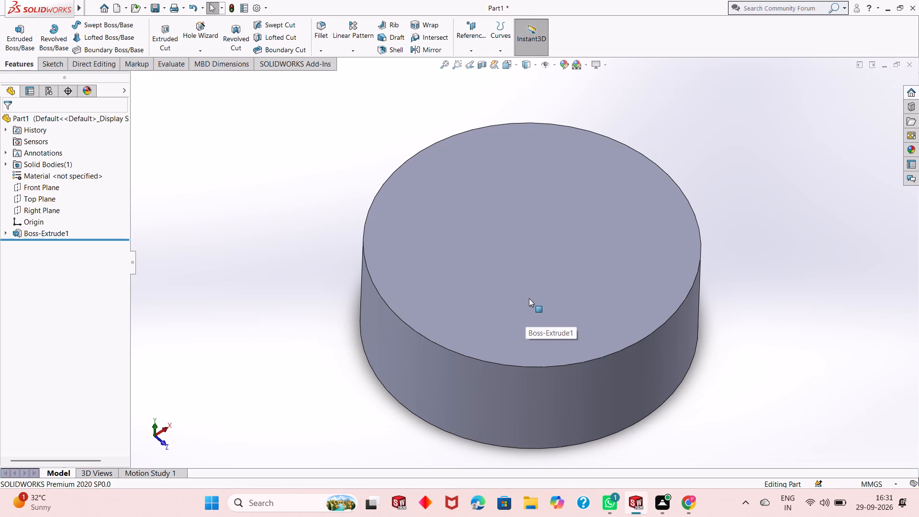
# Start a sketch on the disc's top face and draw a circle centred on the origin with a radius of about 34 mm.
pyautogui.click(530, 291)
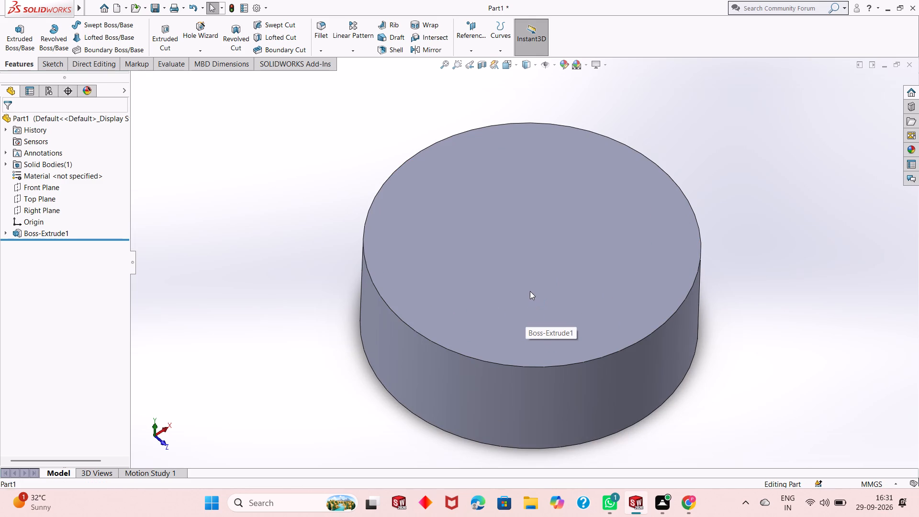
pyautogui.click(568, 263)
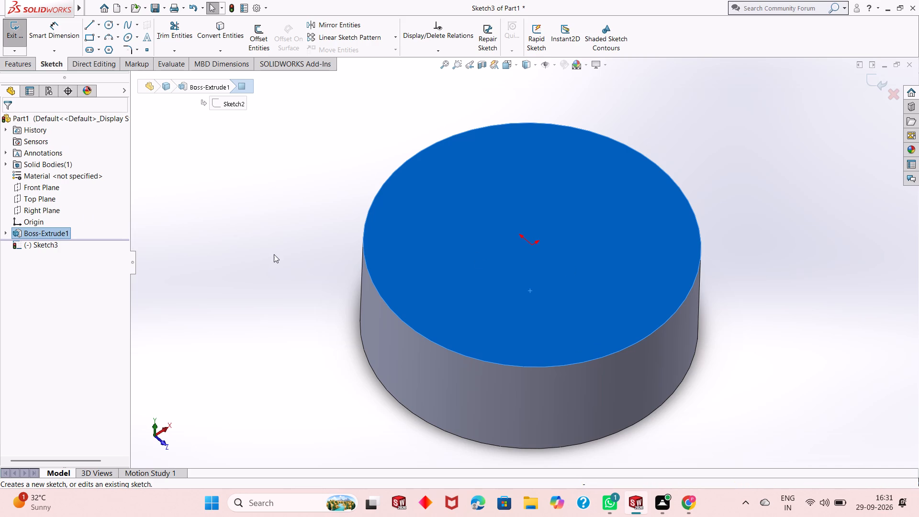
pyautogui.hotkey('ctrl', '8')
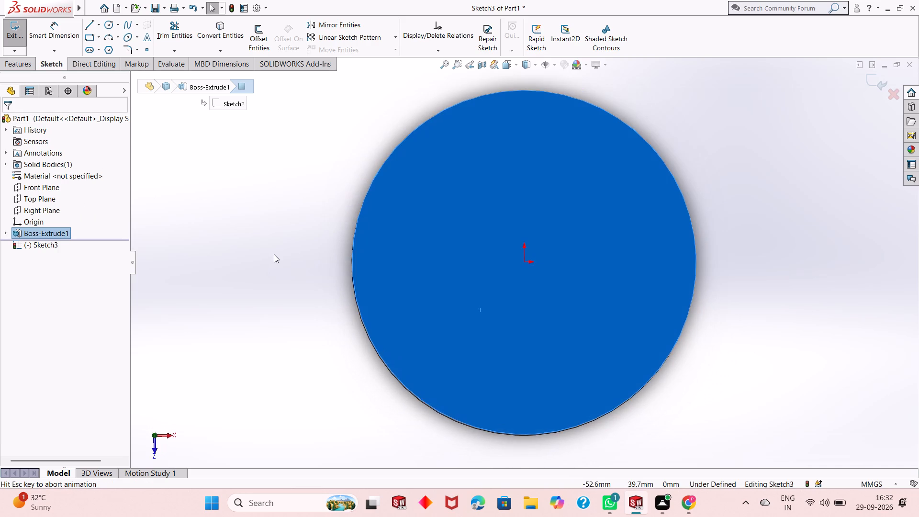
pyautogui.click(327, 340)
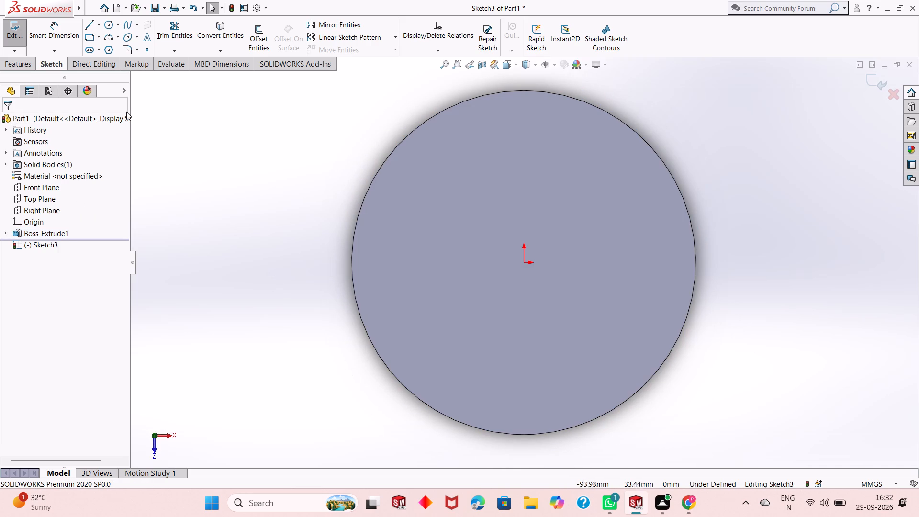
pyautogui.click(109, 26)
pyautogui.click(522, 262)
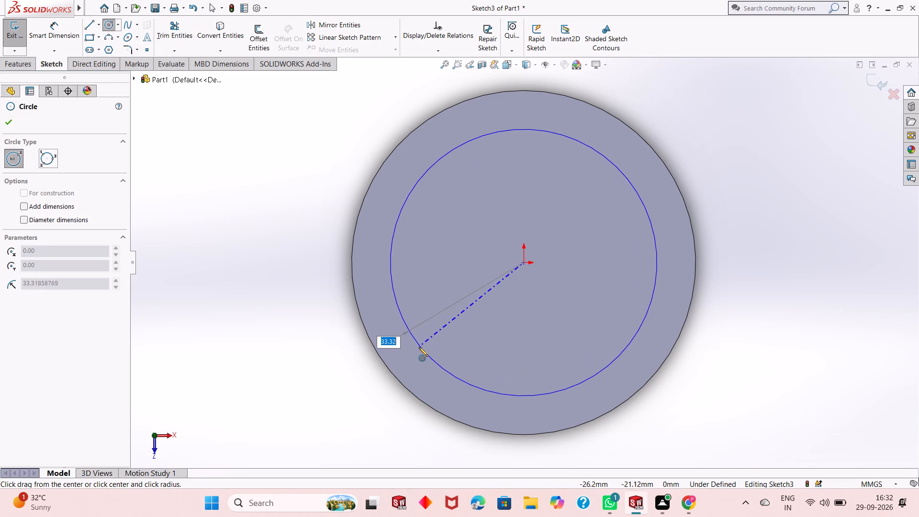
pyautogui.click(418, 348)
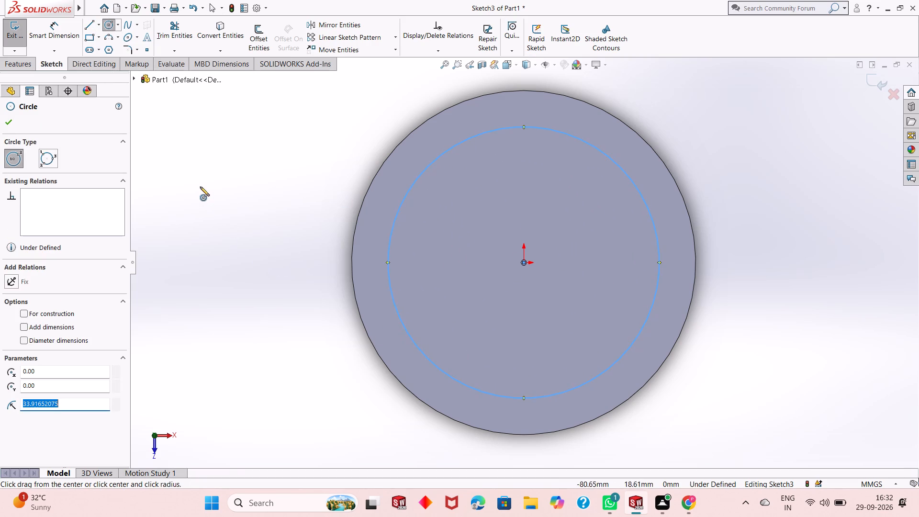
pyautogui.rightClick(200, 186)
pyautogui.click(225, 194)
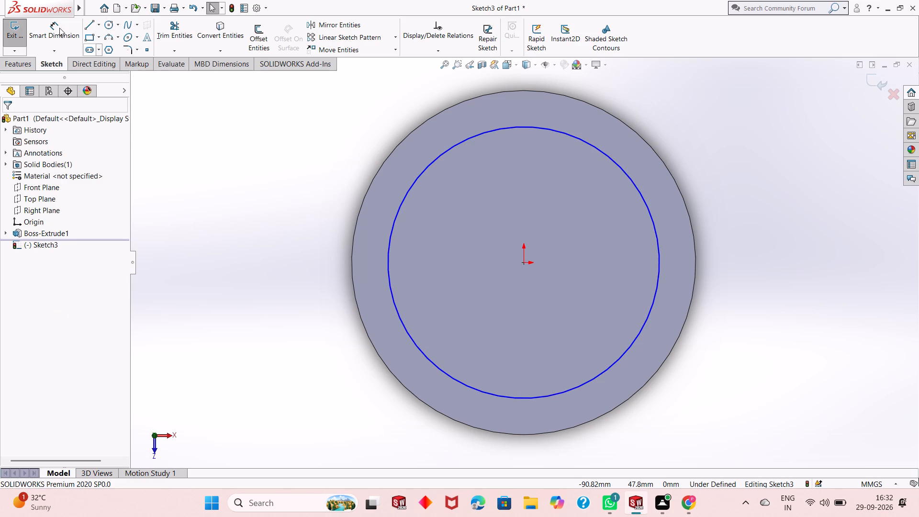
# Dimension the new circle's diameter as 74 mm.
pyautogui.click(58, 25)
pyautogui.click(399, 312)
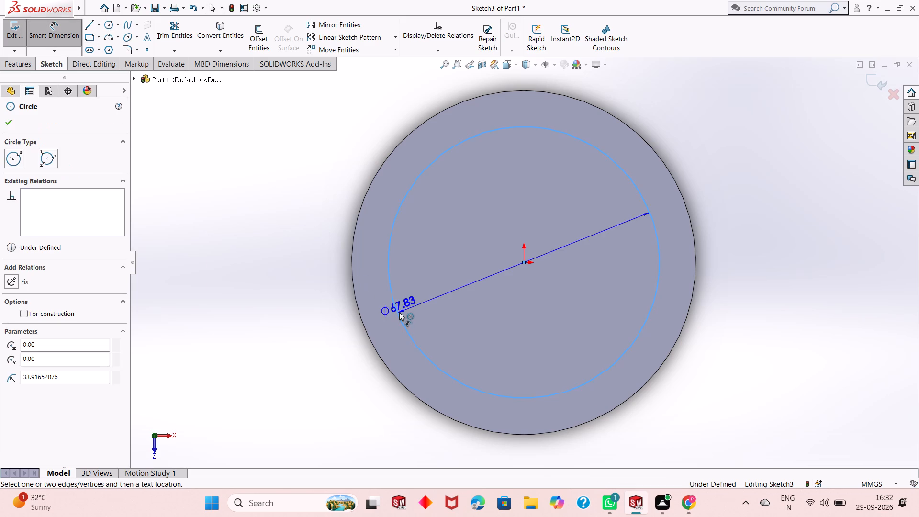
pyautogui.click(356, 421)
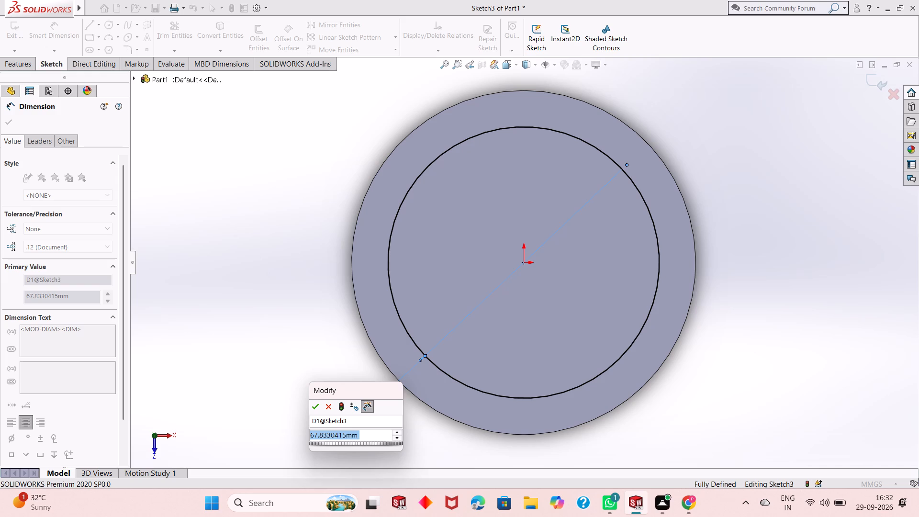
pyautogui.write('74')
pyautogui.press('Return')
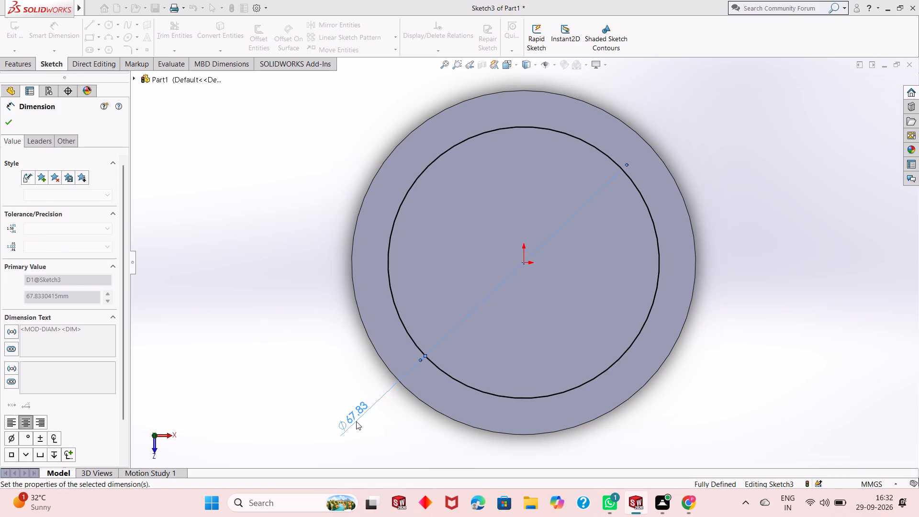
pyautogui.rightClick(261, 329)
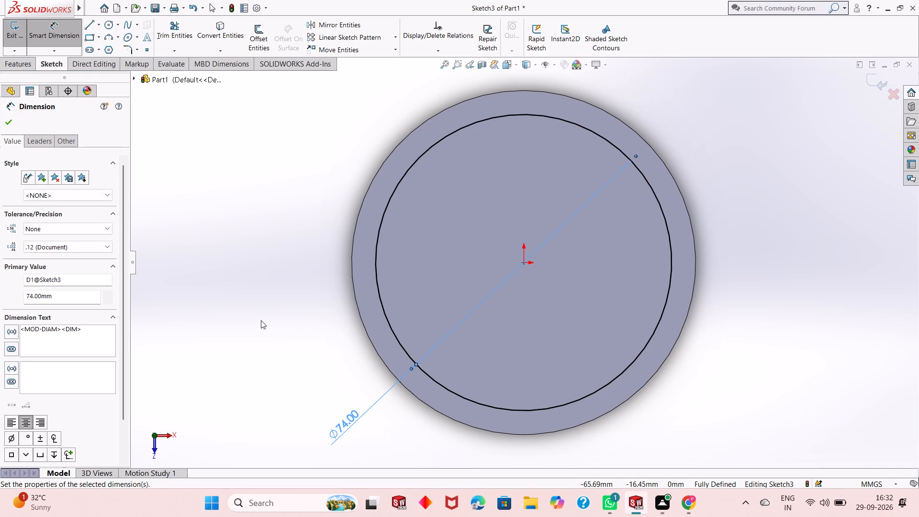
pyautogui.click(316, 358)
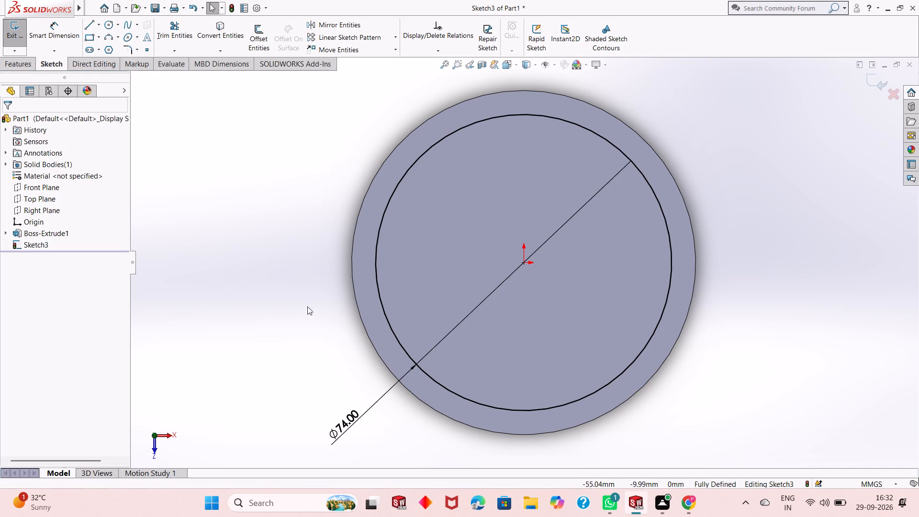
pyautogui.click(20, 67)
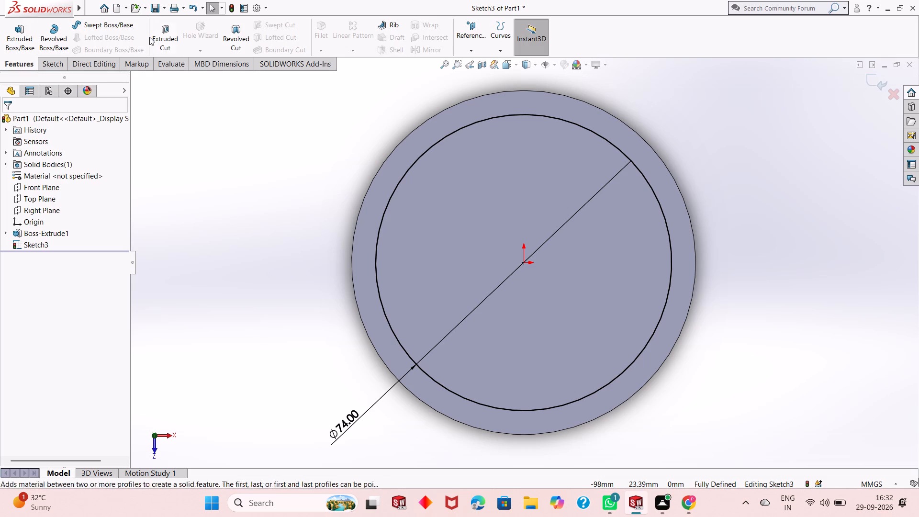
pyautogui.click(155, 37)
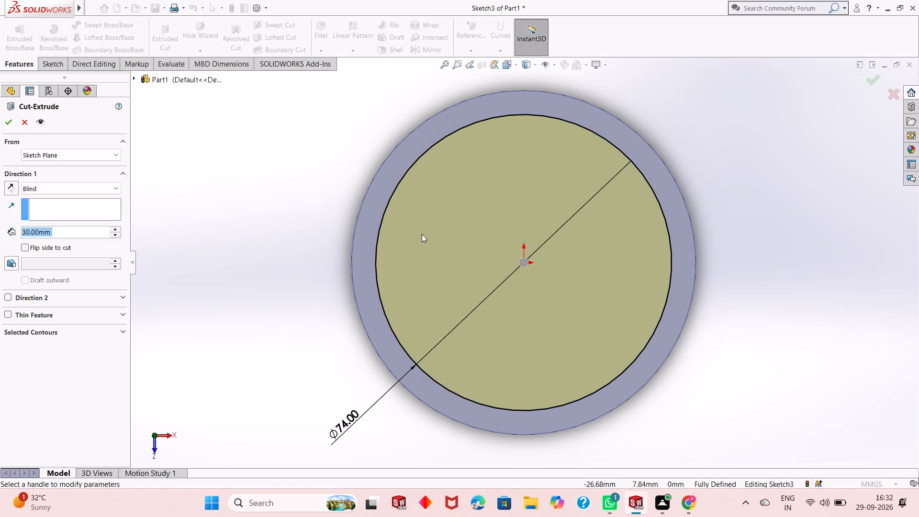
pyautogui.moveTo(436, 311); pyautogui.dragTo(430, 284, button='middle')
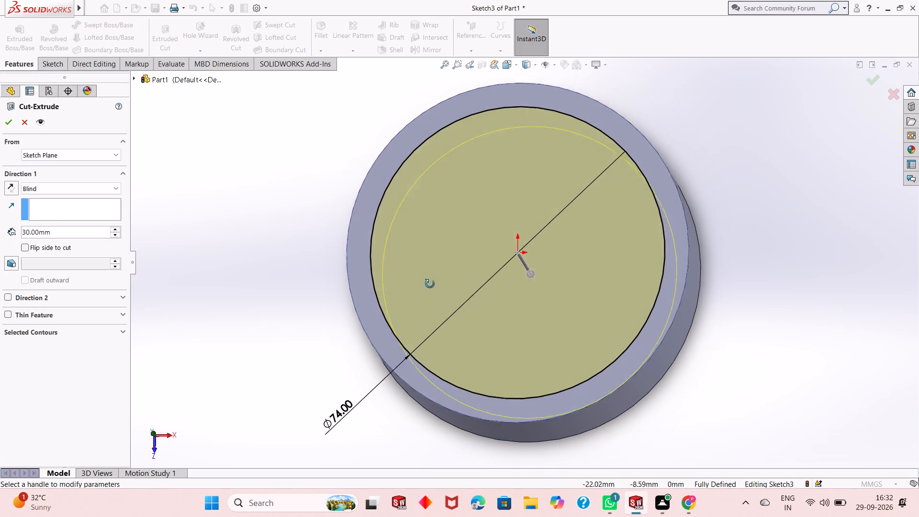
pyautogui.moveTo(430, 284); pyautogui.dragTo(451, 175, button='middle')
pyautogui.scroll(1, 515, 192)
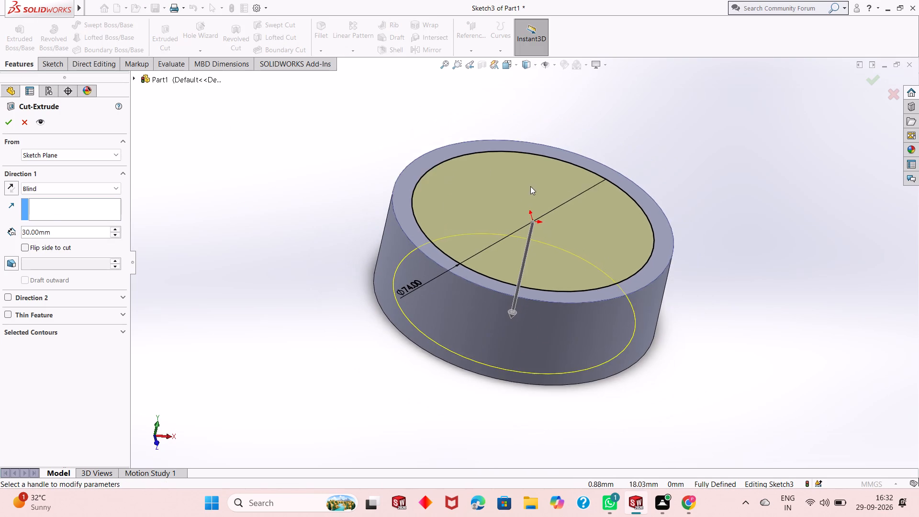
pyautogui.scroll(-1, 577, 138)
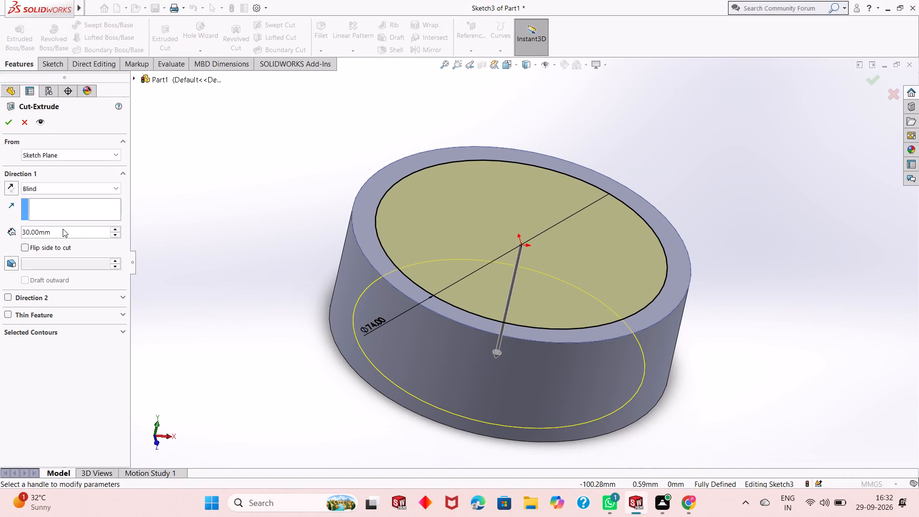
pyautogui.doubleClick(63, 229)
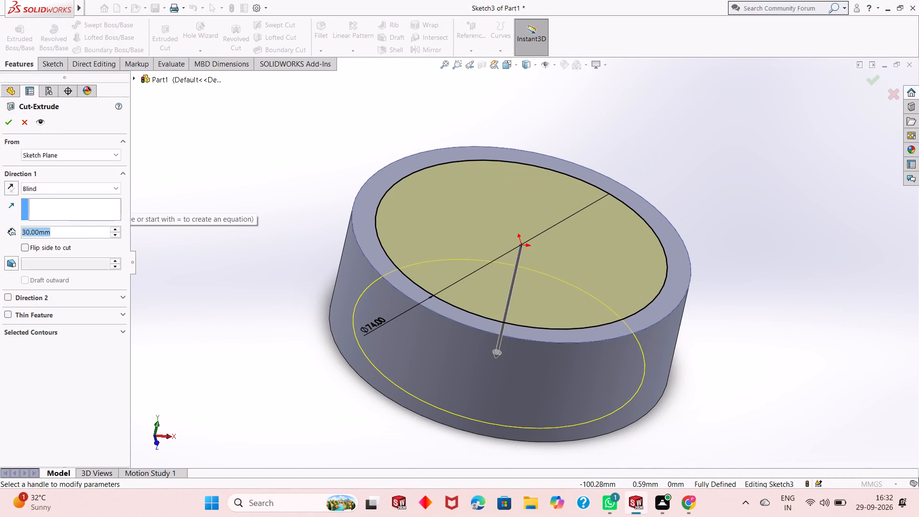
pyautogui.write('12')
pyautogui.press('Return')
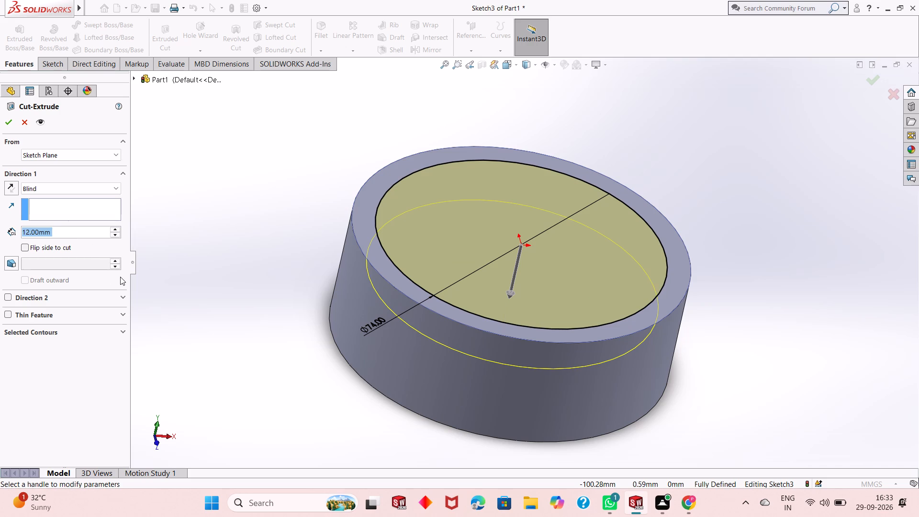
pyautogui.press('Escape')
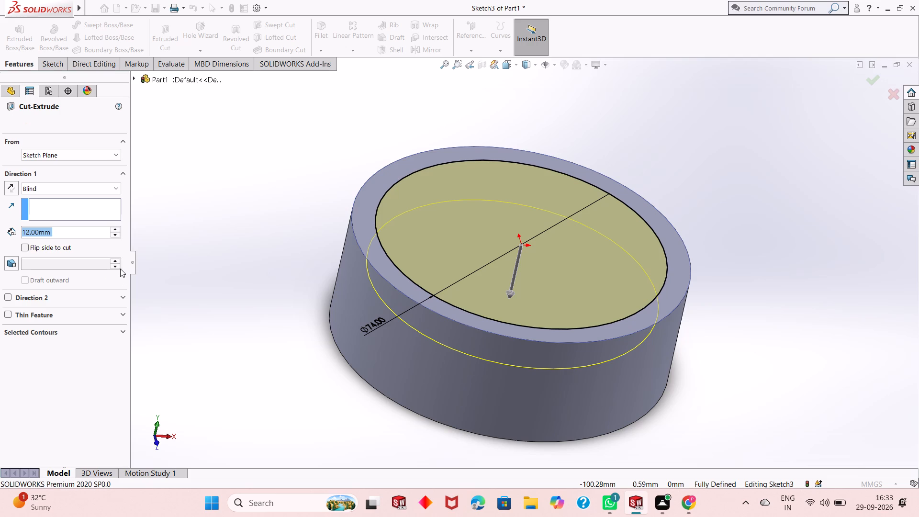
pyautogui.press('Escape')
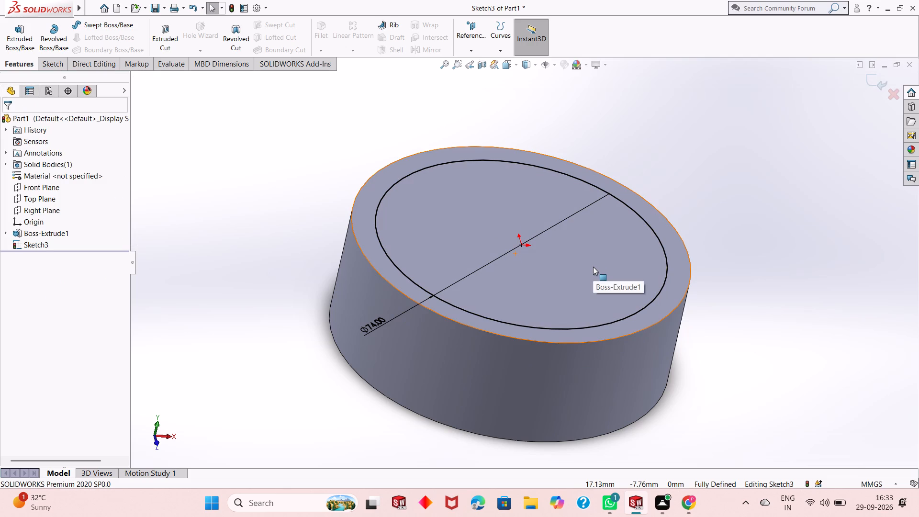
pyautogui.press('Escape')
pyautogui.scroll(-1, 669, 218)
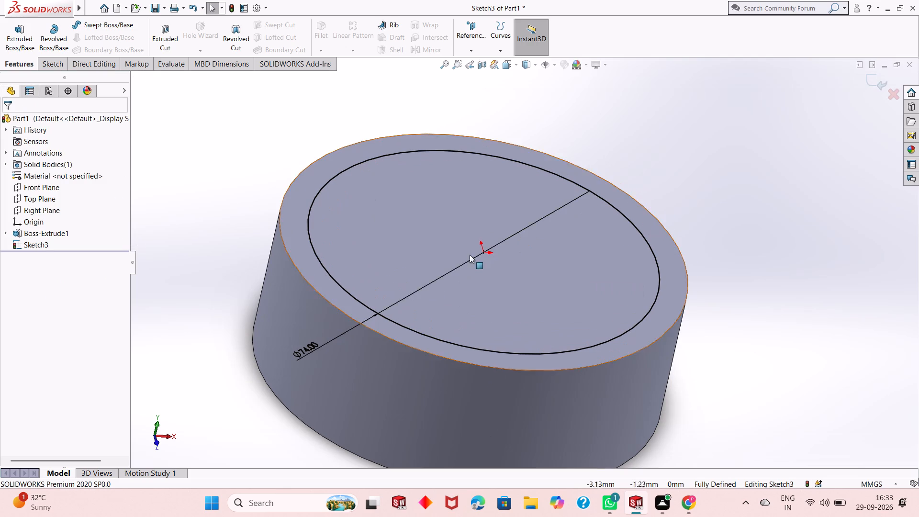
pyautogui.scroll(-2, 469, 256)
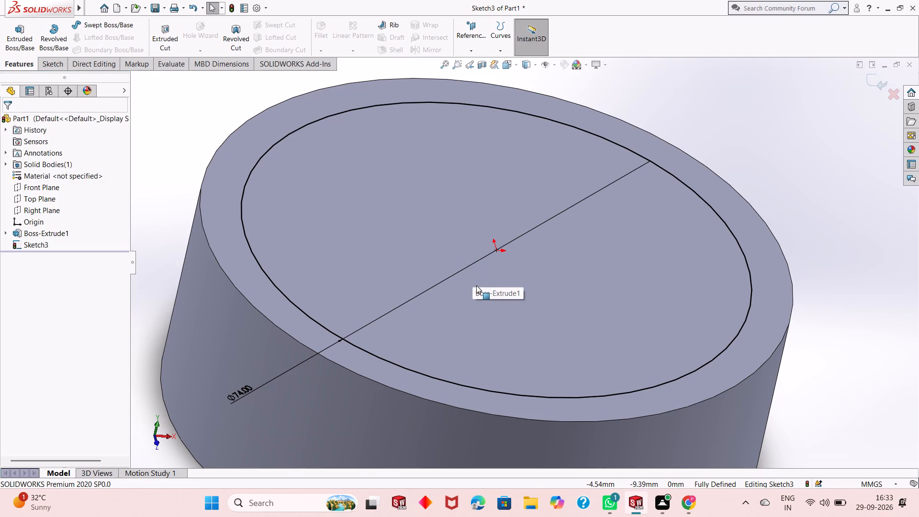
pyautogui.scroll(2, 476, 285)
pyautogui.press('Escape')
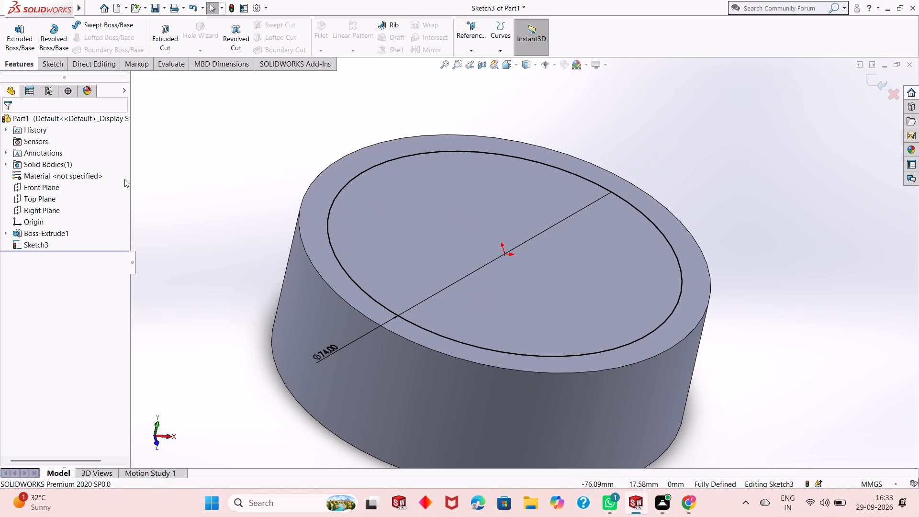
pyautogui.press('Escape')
# Cut the 74 mm circle into the disc as a blind extruded cut 12 mm deep.
pyautogui.click(161, 35)
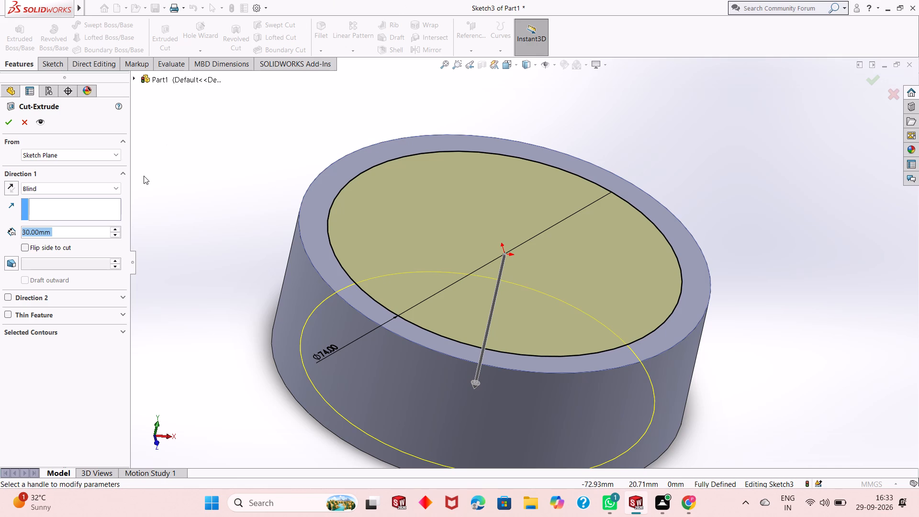
pyautogui.press('5')
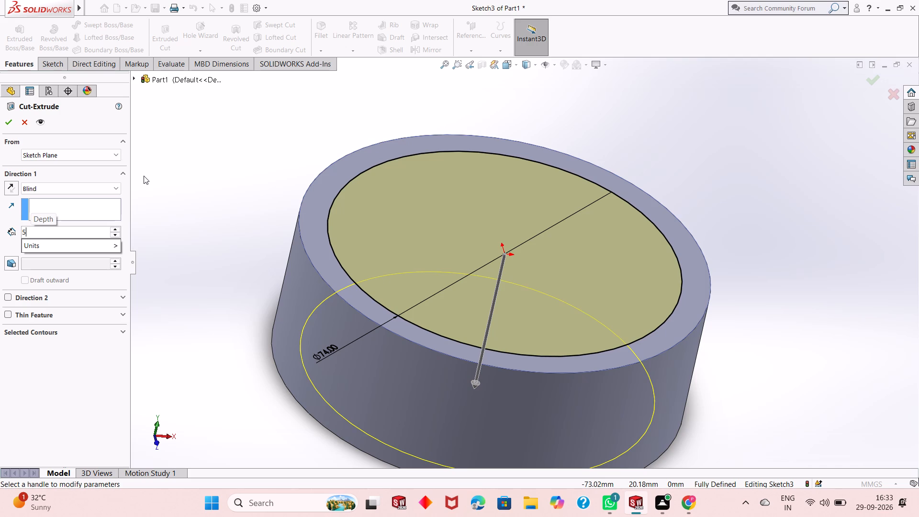
pyautogui.press('BackSpace')
pyautogui.write('12')
pyautogui.press('Return')
pyautogui.click(7, 122)
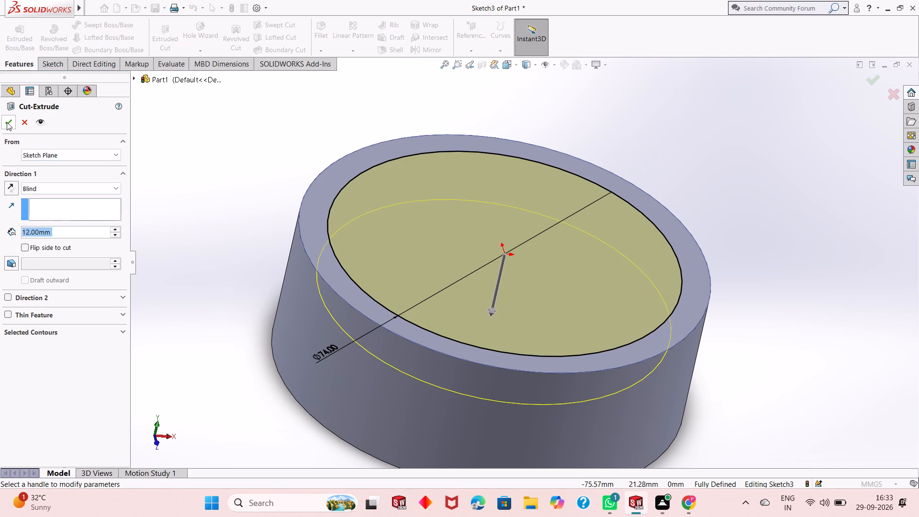
pyautogui.press('Escape')
pyautogui.press('Escape')
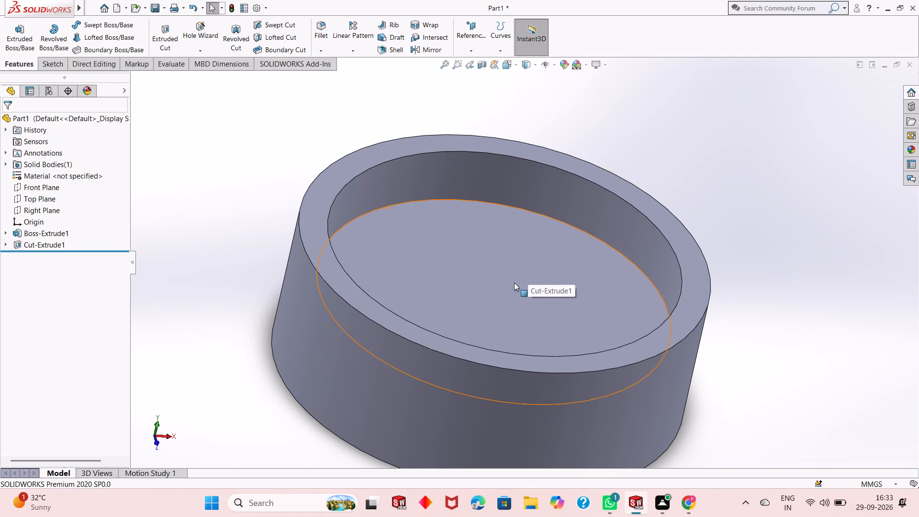
# Start a sketch on the recess floor and draw a circle centred on the origin with a radius of about 10 mm.
pyautogui.moveTo(473, 277); pyautogui.dragTo(457, 234, button='middle')
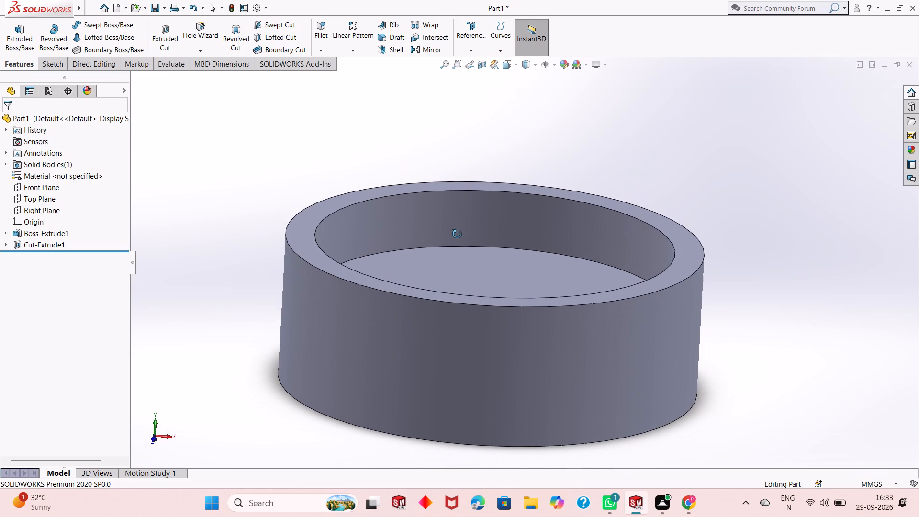
pyautogui.moveTo(457, 234); pyautogui.dragTo(441, 340, button='middle')
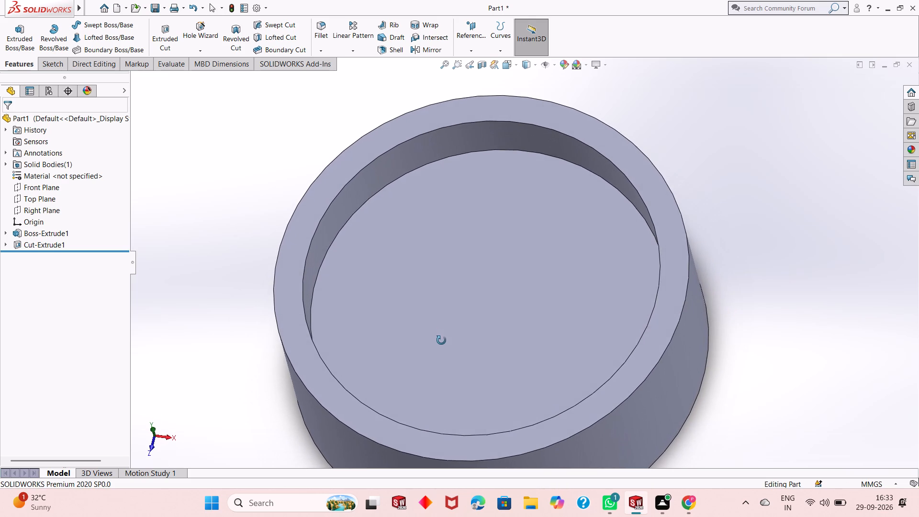
pyautogui.moveTo(441, 340); pyautogui.dragTo(442, 371, button='middle')
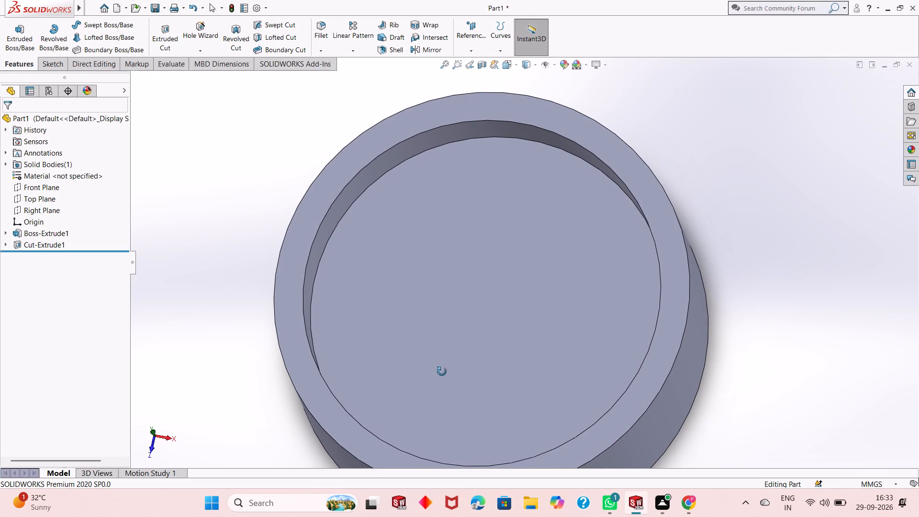
pyautogui.moveTo(442, 371); pyautogui.dragTo(455, 285, button='middle')
pyautogui.click(509, 280)
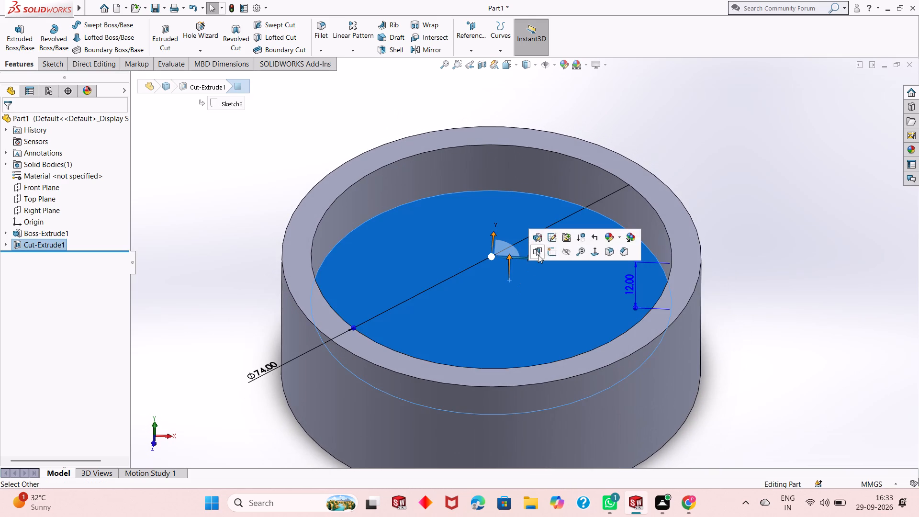
pyautogui.click(550, 251)
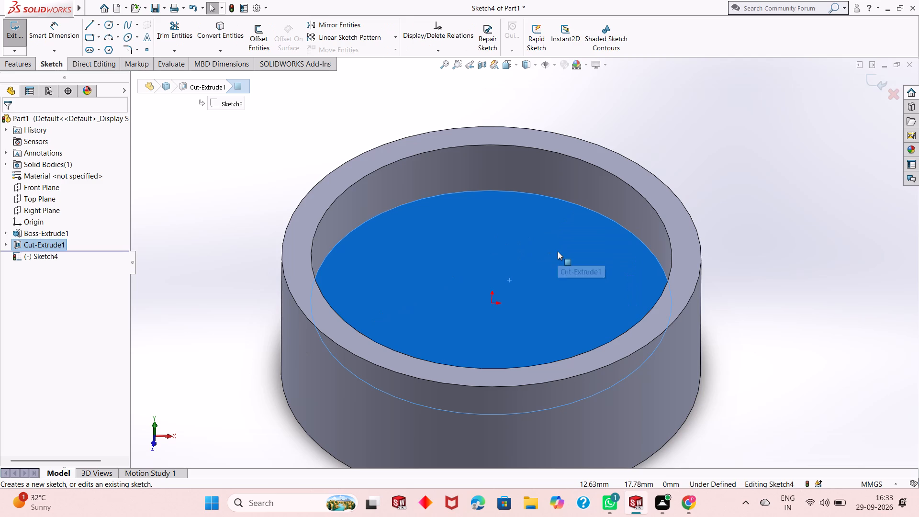
pyautogui.hotkey('ctrl', '8')
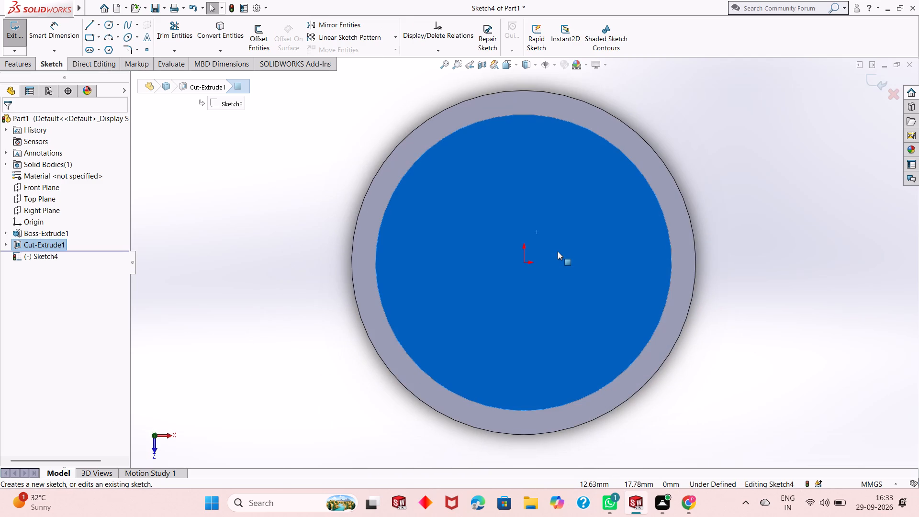
pyautogui.press('Escape')
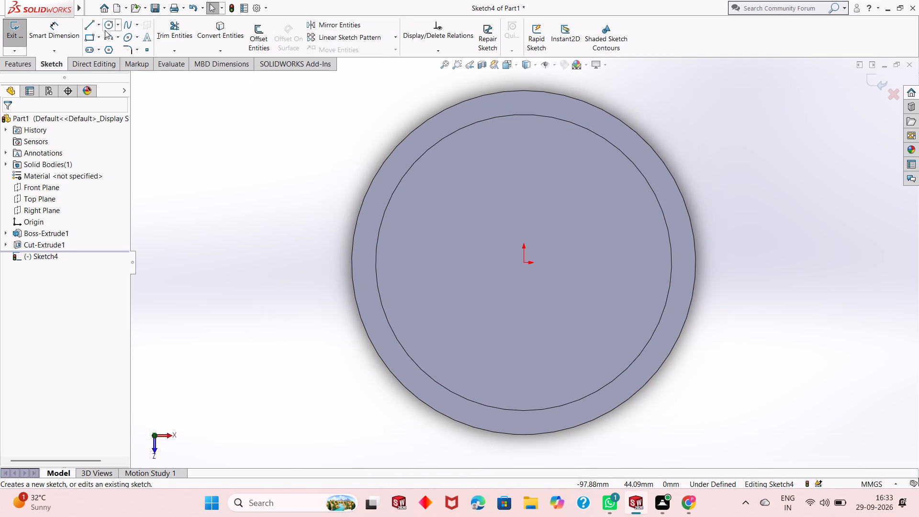
pyautogui.click(106, 23)
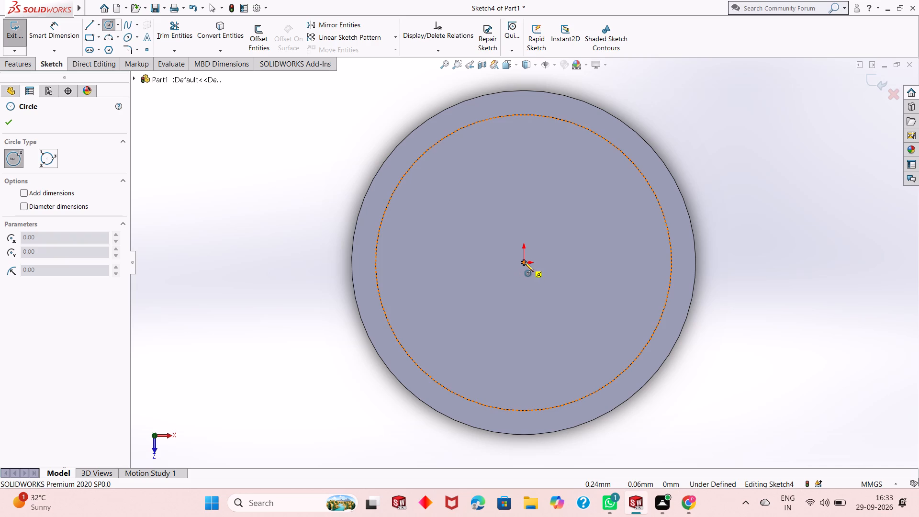
pyautogui.click(525, 262)
pyautogui.click(540, 226)
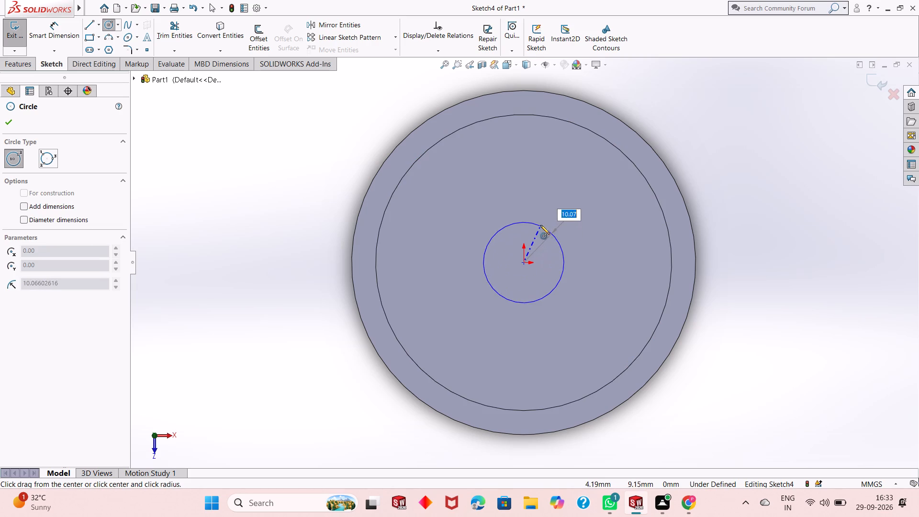
pyautogui.rightClick(191, 227)
pyautogui.click(225, 235)
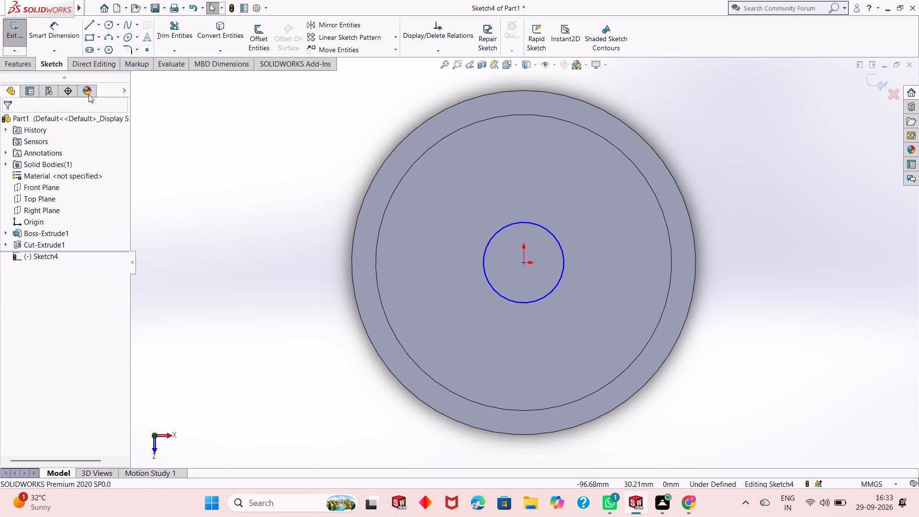
# Dimension the diameter of the circle on the recess floor as 14 mm.
pyautogui.click(66, 35)
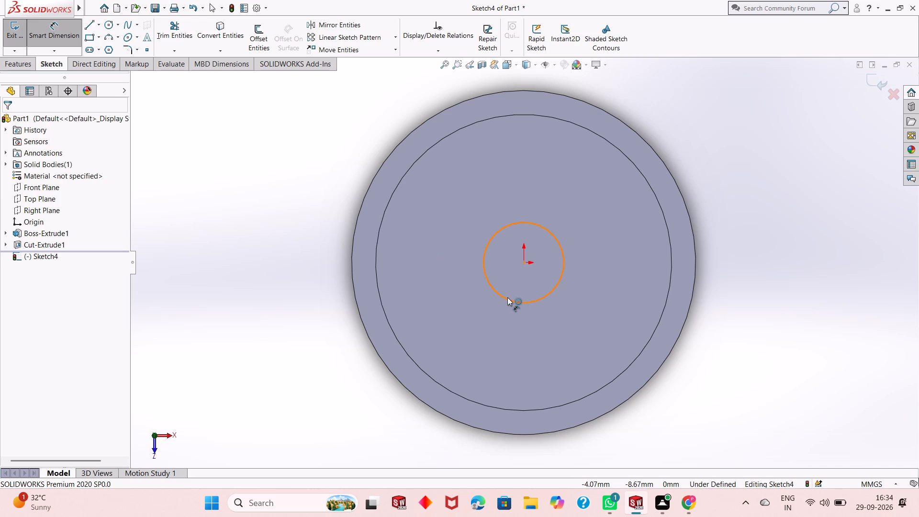
pyautogui.click(507, 297)
pyautogui.click(307, 451)
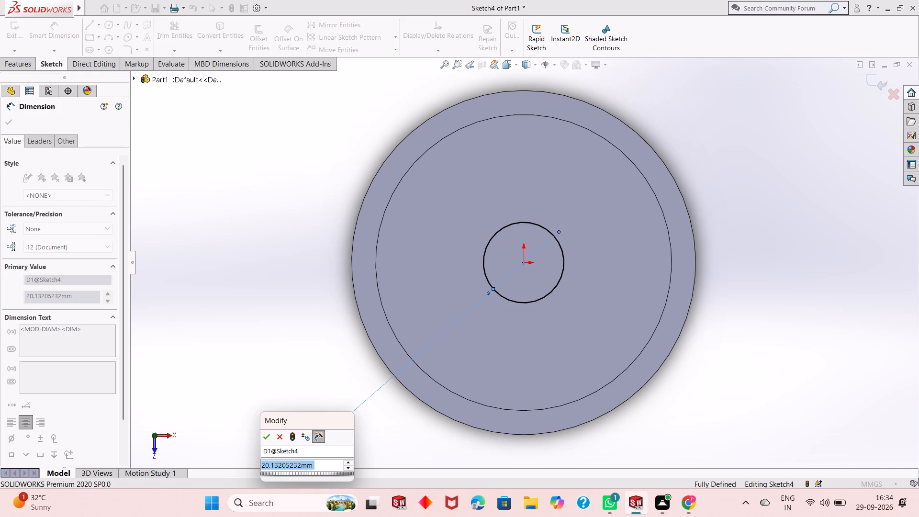
pyautogui.write('14')
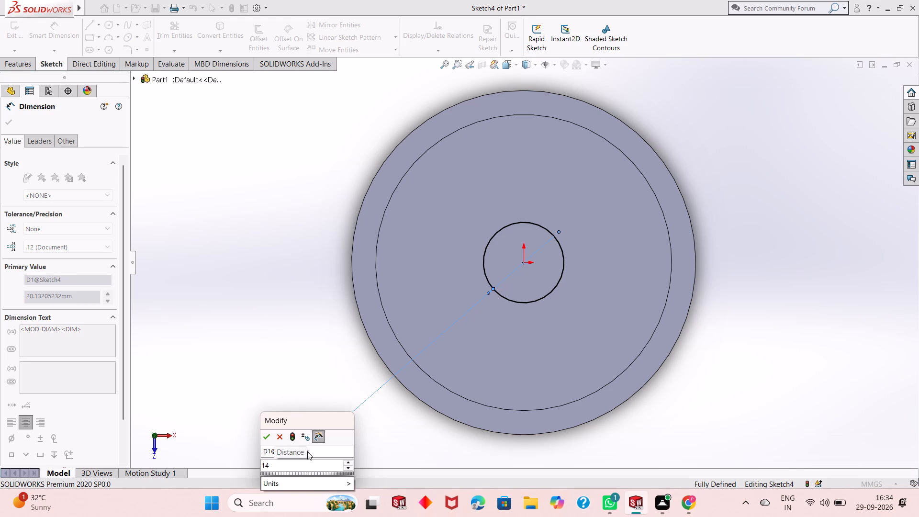
pyautogui.press('Return')
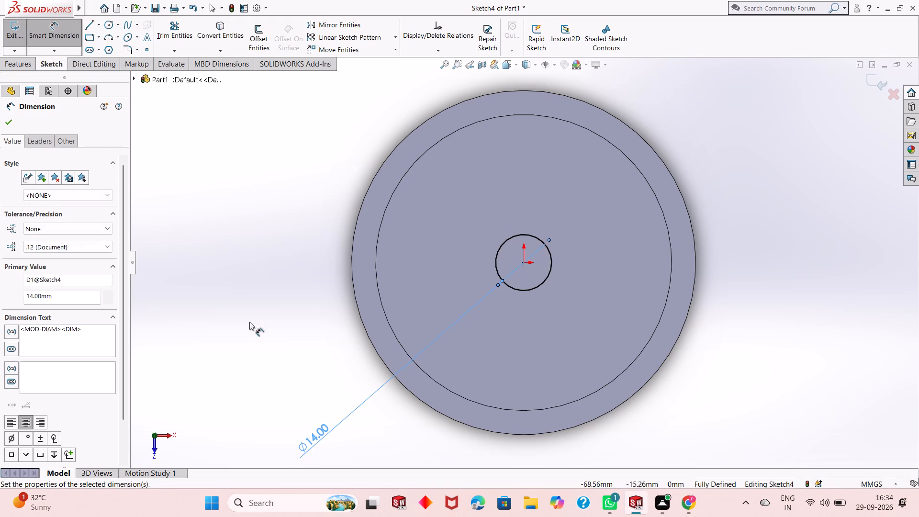
pyautogui.rightClick(232, 280)
pyautogui.click(255, 310)
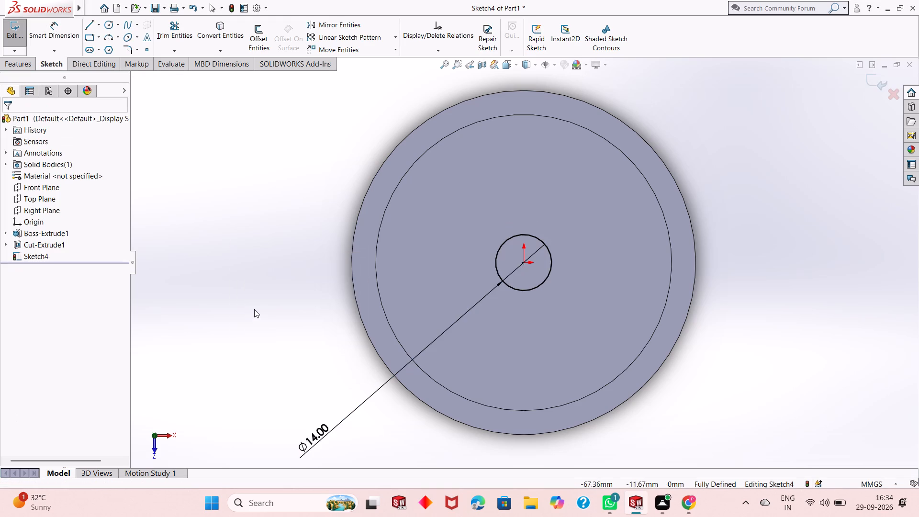
# Cut the 14 mm circle through the disc as an extruded cut with the Through All end condition.
pyautogui.scroll(2, 300, 302)
pyautogui.scroll(-2, 522, 237)
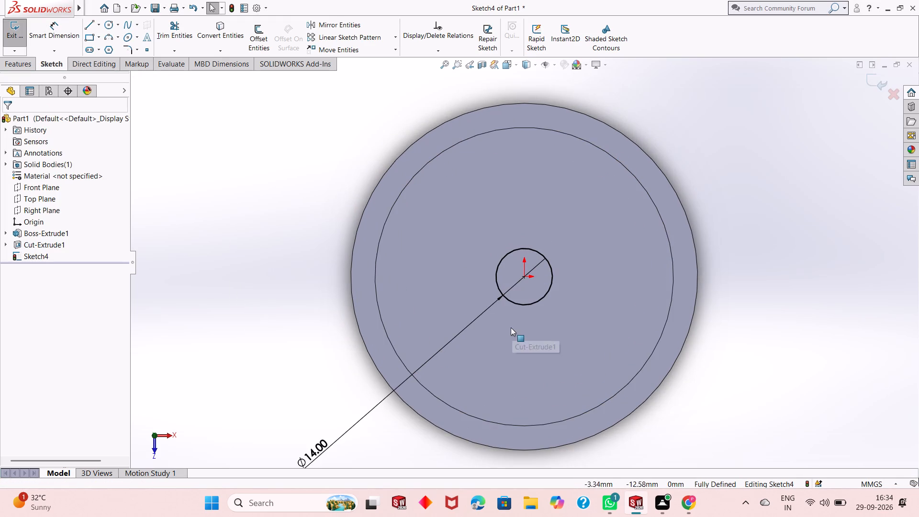
pyautogui.moveTo(509, 329); pyautogui.dragTo(501, 278, button='middle')
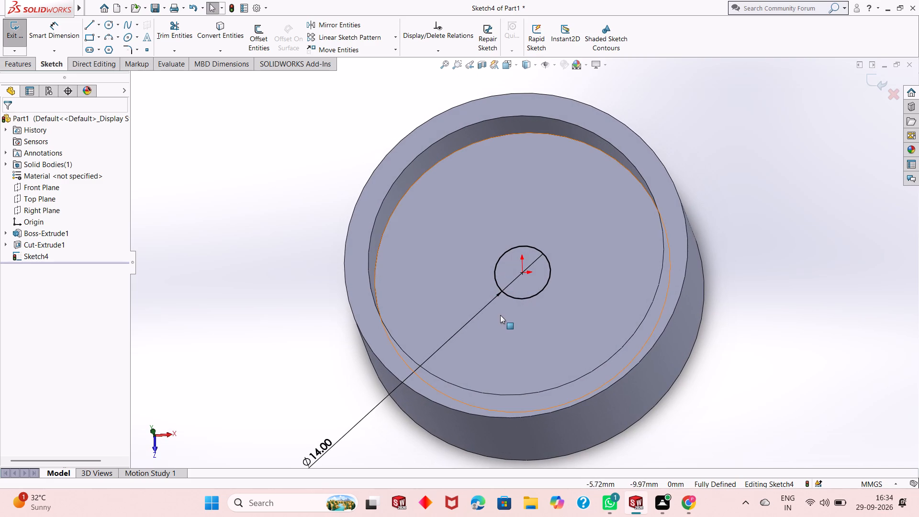
pyautogui.moveTo(501, 316); pyautogui.dragTo(520, 262, button='middle')
pyautogui.moveTo(510, 254); pyautogui.dragTo(473, 289, button='middle')
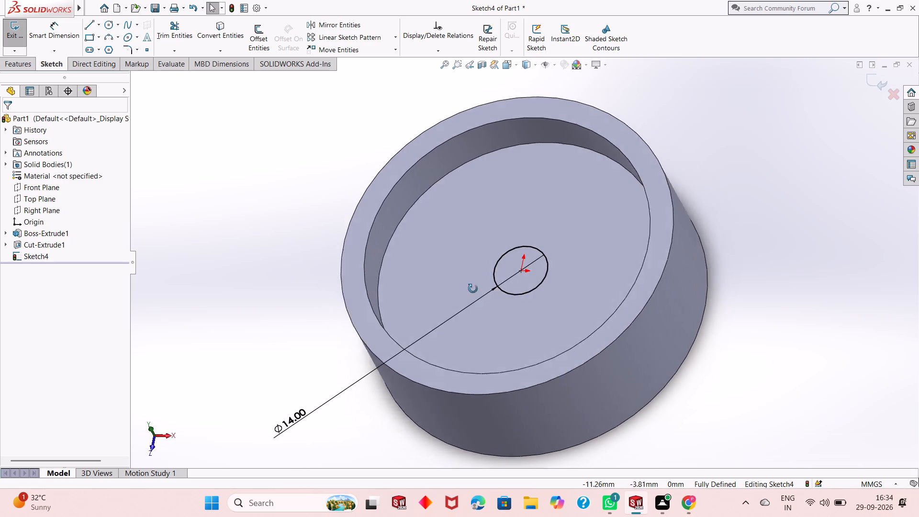
pyautogui.moveTo(473, 289); pyautogui.dragTo(491, 264, button='middle')
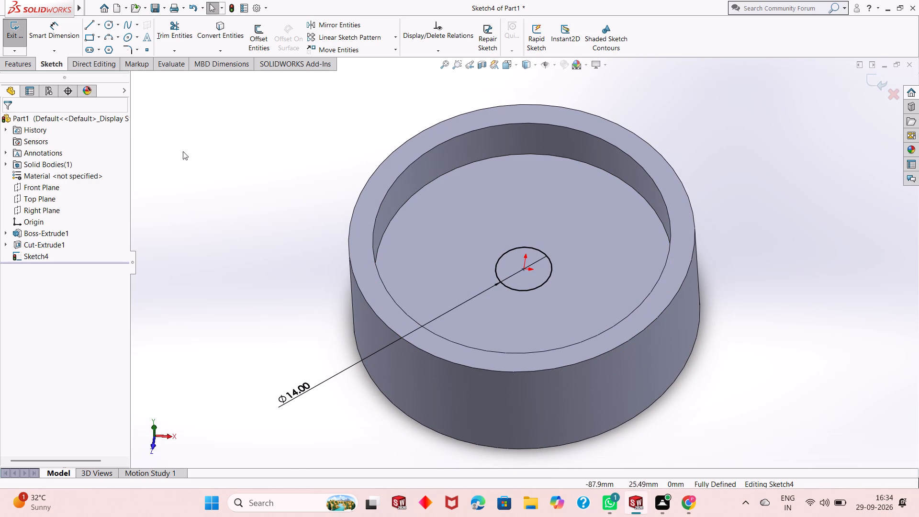
pyautogui.click(15, 66)
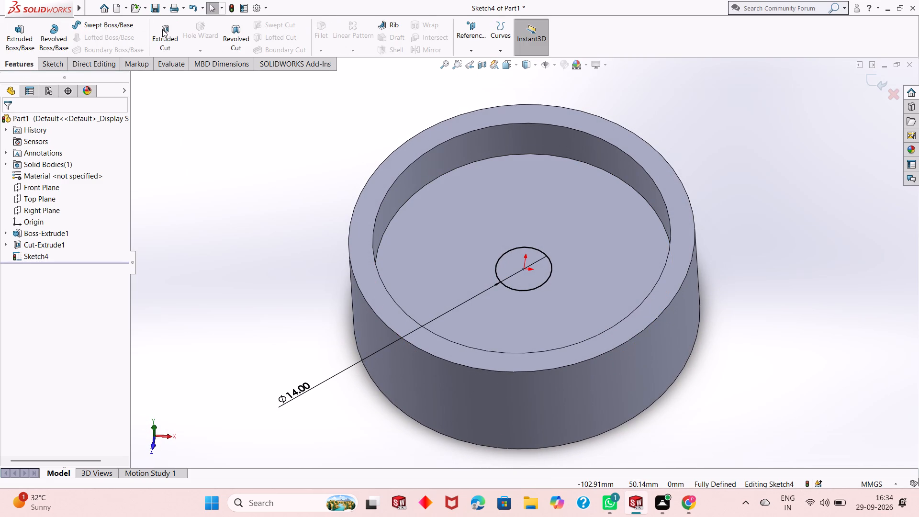
pyautogui.click(162, 29)
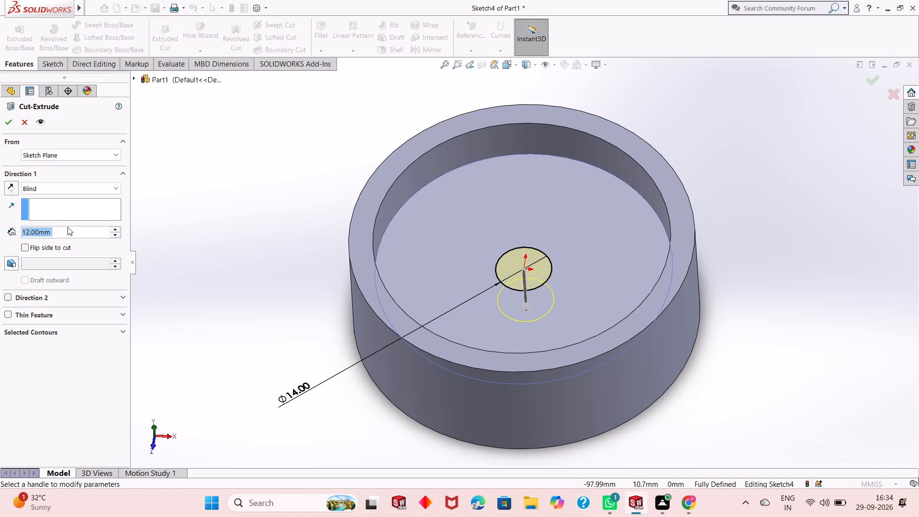
pyautogui.click(66, 188)
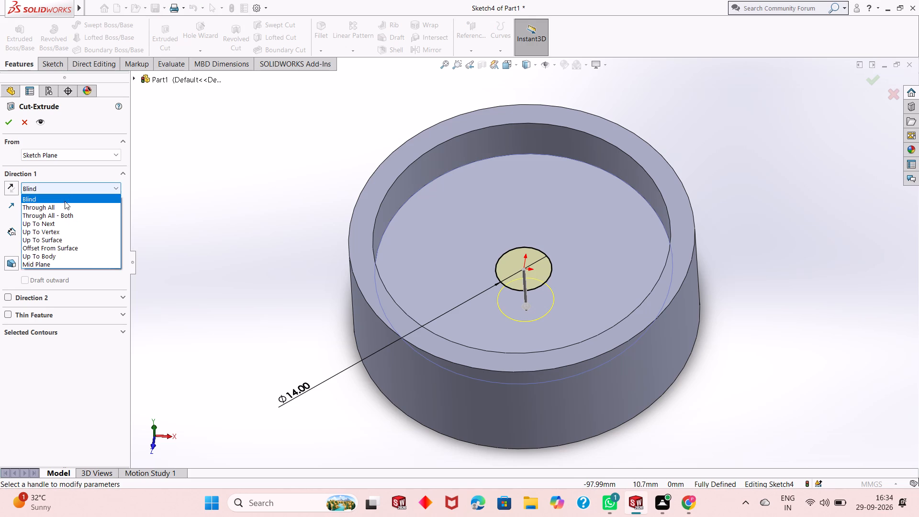
pyautogui.click(65, 205)
pyautogui.click(8, 119)
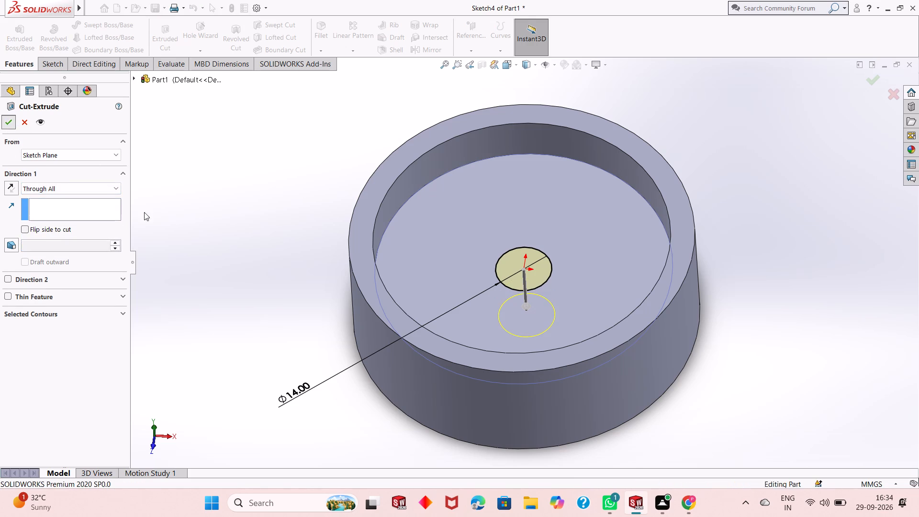
pyautogui.click(225, 253)
# Examine the recess, side wall, underside and central through hole of the part from several angles.
pyautogui.moveTo(288, 303); pyautogui.dragTo(246, 356, button='middle')
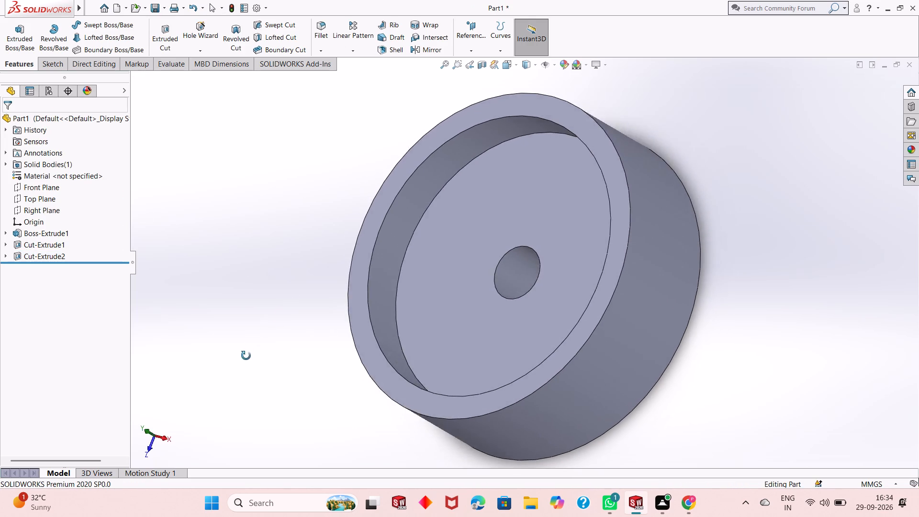
pyautogui.moveTo(246, 356); pyautogui.dragTo(294, 217, button='middle')
pyautogui.moveTo(401, 344); pyautogui.dragTo(400, 313, button='middle')
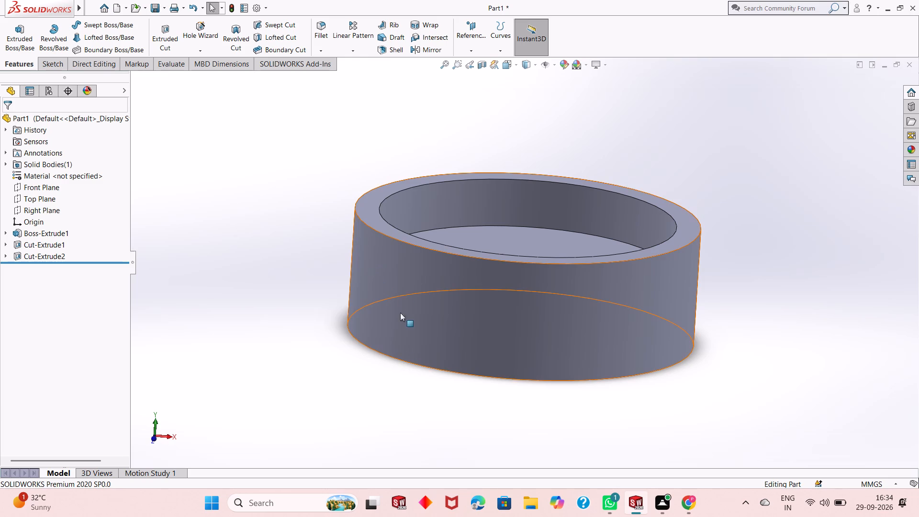
pyautogui.moveTo(400, 313); pyautogui.dragTo(408, 259, button='middle')
pyautogui.moveTo(378, 350); pyautogui.dragTo(380, 234, button='middle')
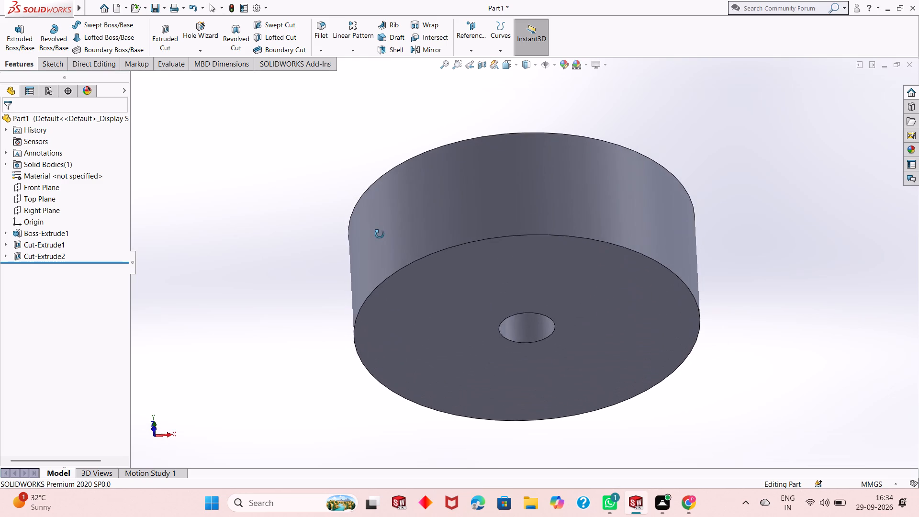
pyautogui.moveTo(380, 234); pyautogui.dragTo(307, 367, button='middle')
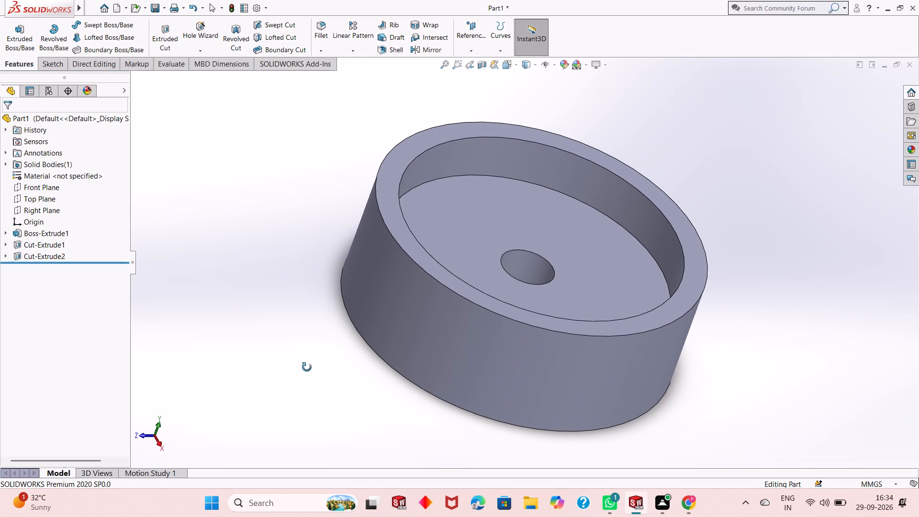
pyautogui.moveTo(307, 367); pyautogui.dragTo(311, 394, button='middle')
pyautogui.scroll(-1, 540, 188)
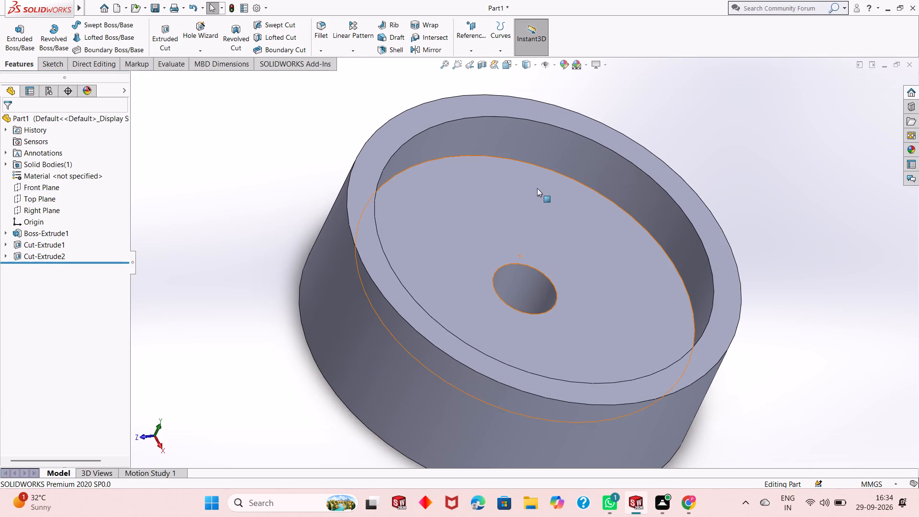
pyautogui.moveTo(495, 229); pyautogui.dragTo(456, 255, button='middle')
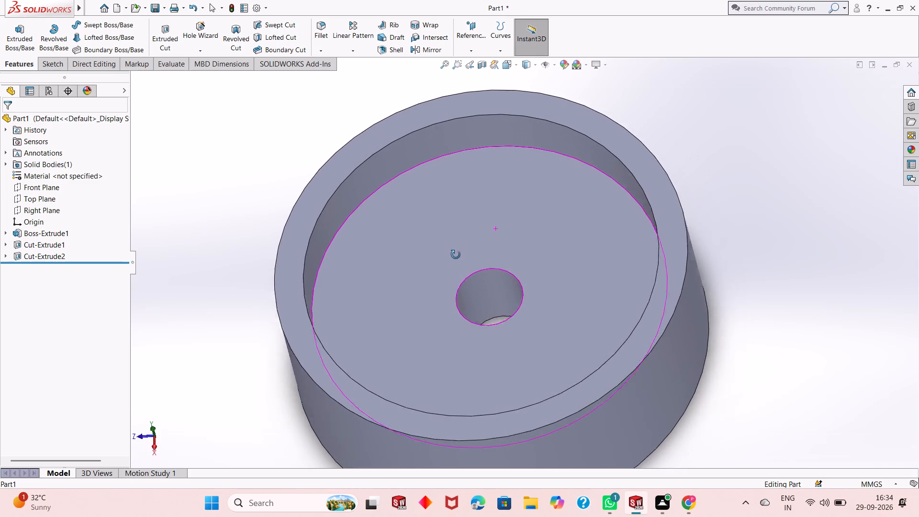
pyautogui.moveTo(456, 255); pyautogui.dragTo(471, 377, button='middle')
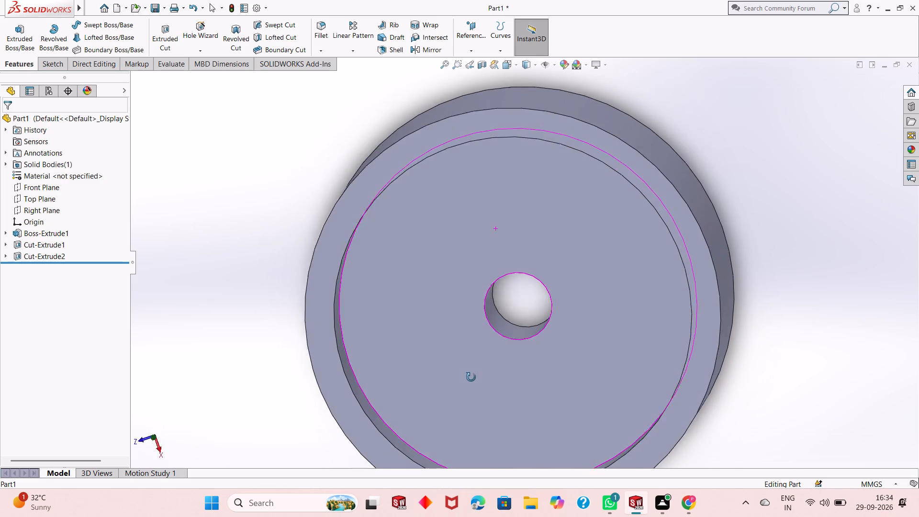
# Start a sketch on the recess floor and draw a horizontal straight slot beside the central hole, about 13 mm between centres and 7.5 mm wide.
pyautogui.moveTo(471, 377); pyautogui.dragTo(480, 260, button='middle')
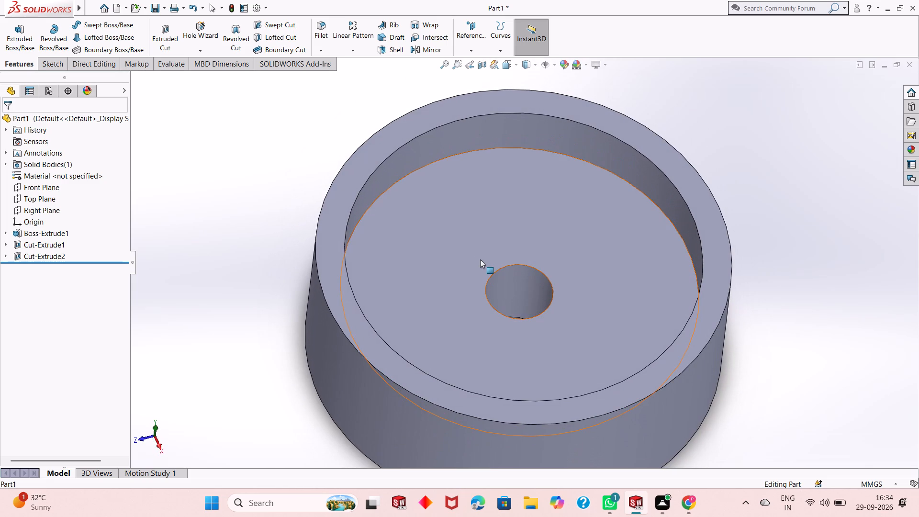
pyautogui.press('Escape')
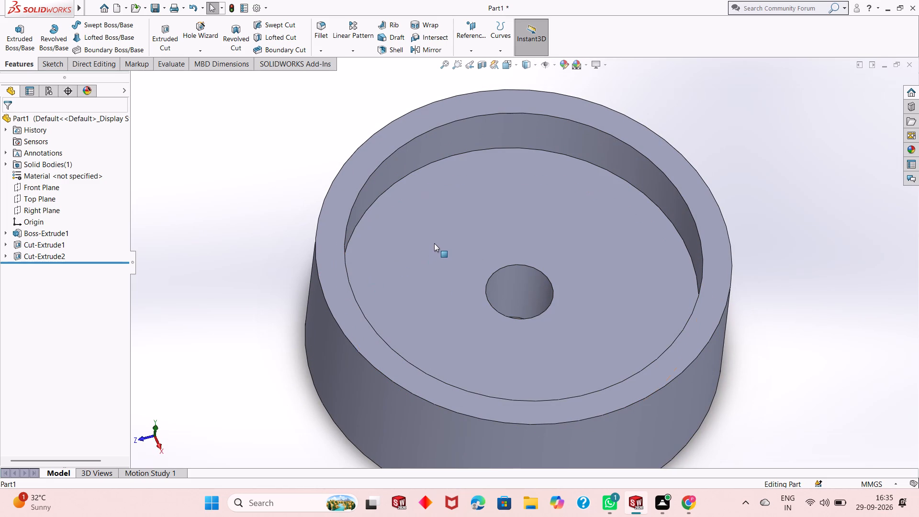
pyautogui.click(434, 243)
pyautogui.click(472, 215)
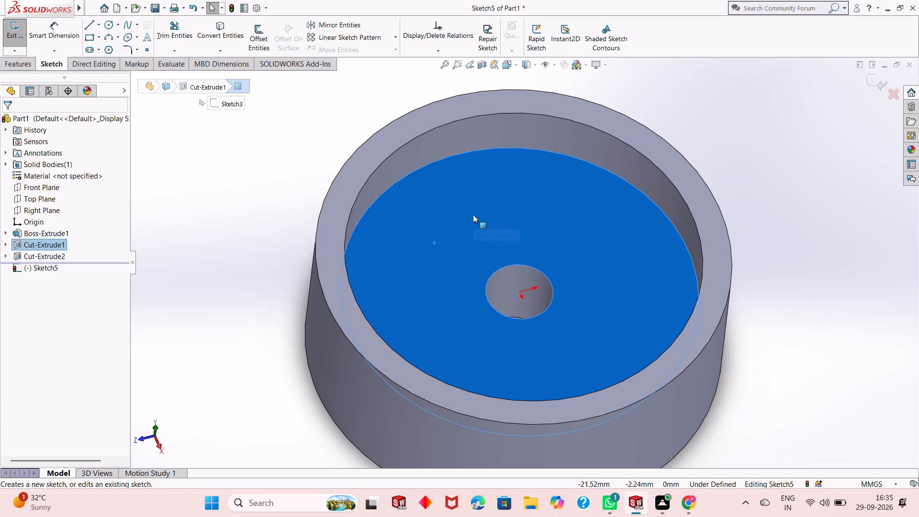
pyautogui.hotkey('ctrl', '8')
pyautogui.press('Escape')
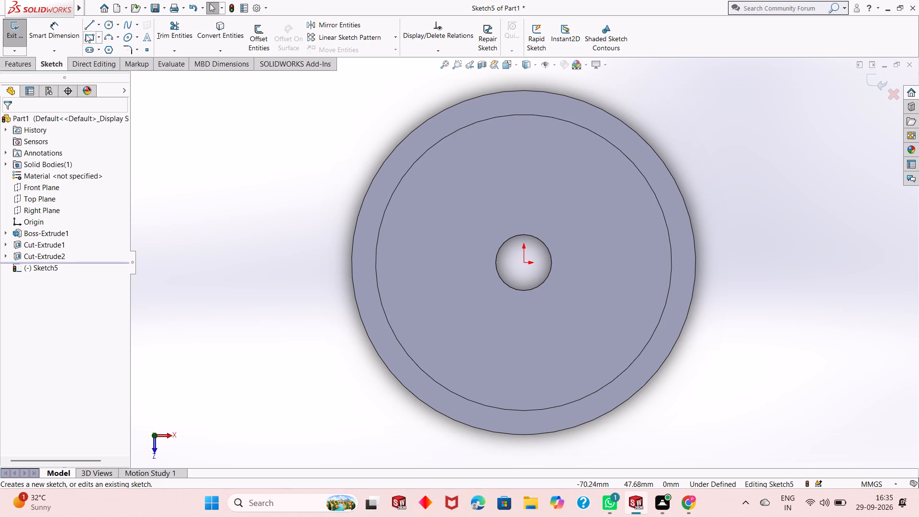
pyautogui.click(87, 52)
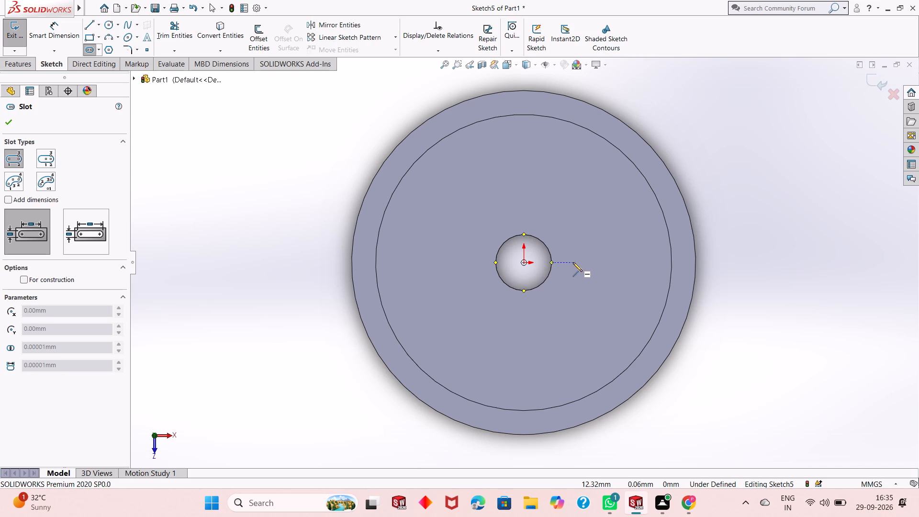
pyautogui.click(573, 262)
pyautogui.click(626, 262)
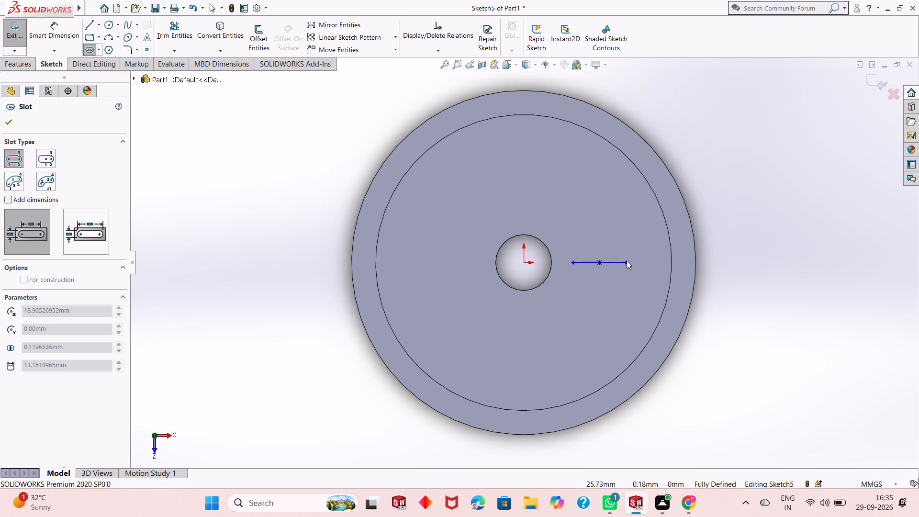
pyautogui.click(627, 247)
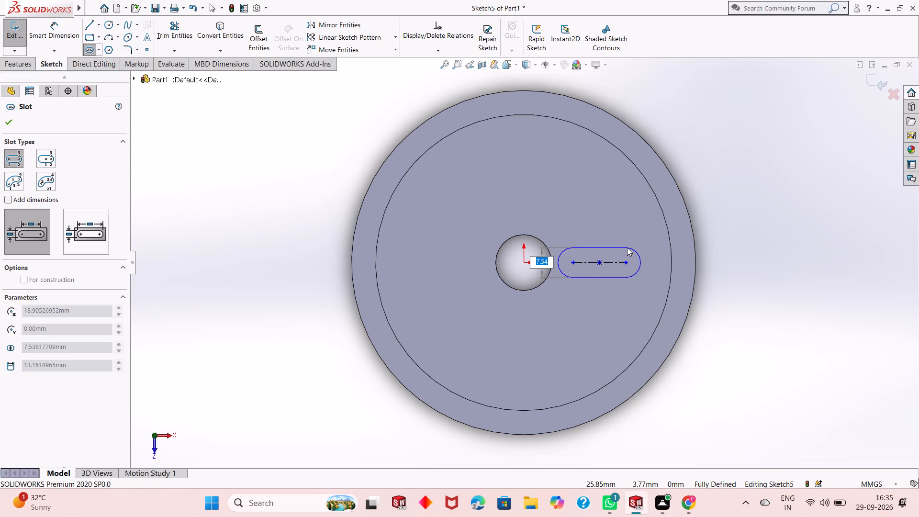
pyautogui.rightClick(728, 204)
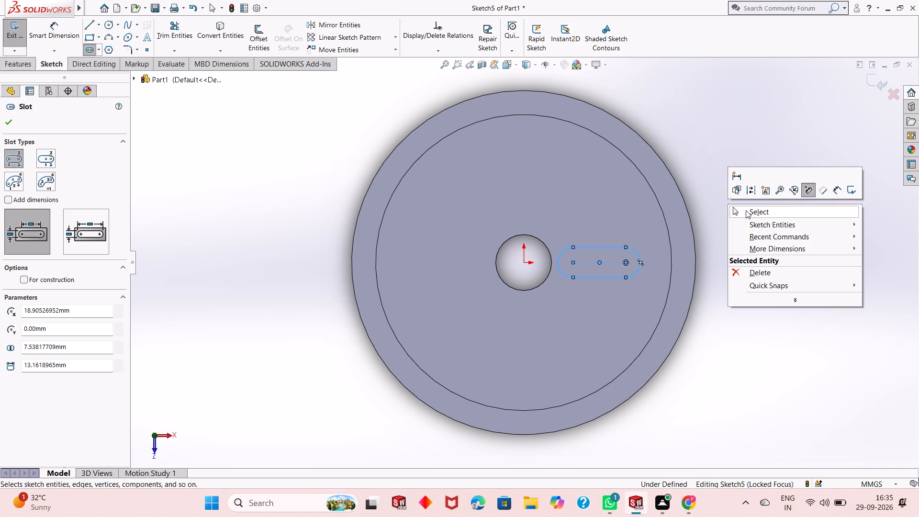
pyautogui.click(746, 210)
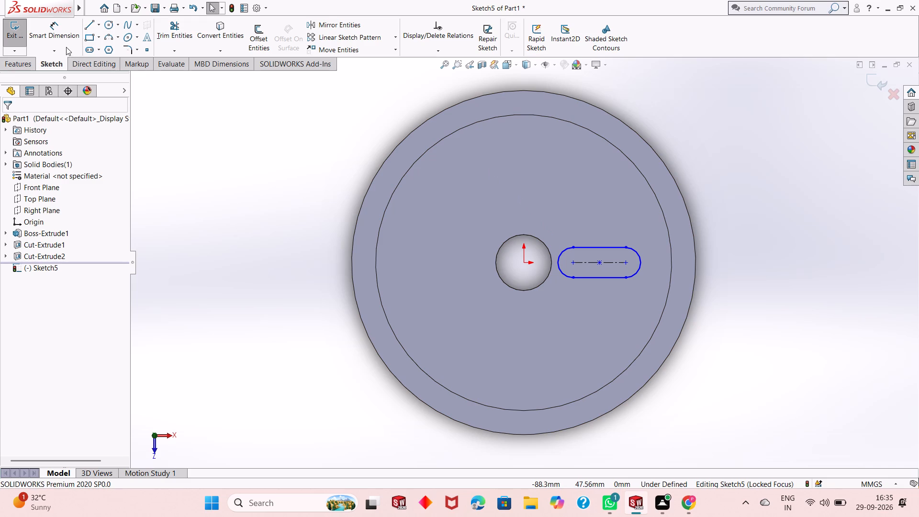
# Dimension the horizontal distance from the origin to the slot's nearer arc centre as 14 mm.
pyautogui.click(53, 37)
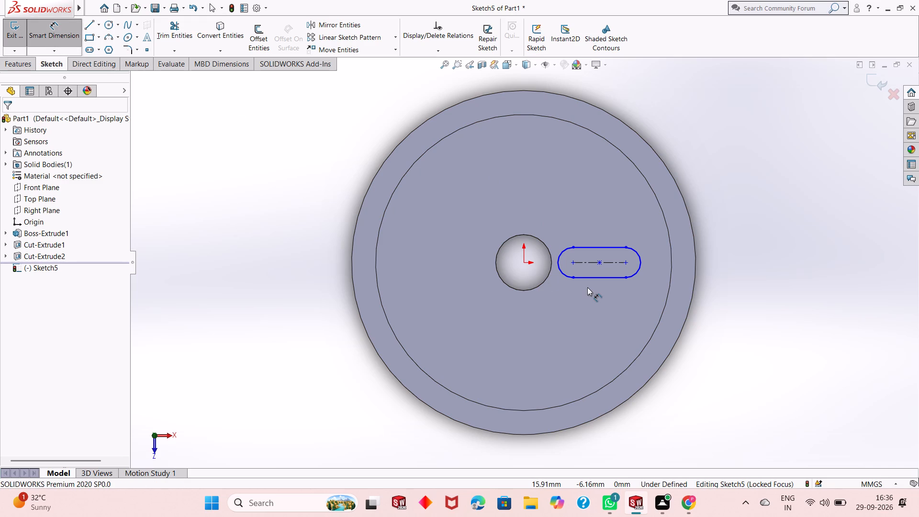
pyautogui.click(574, 264)
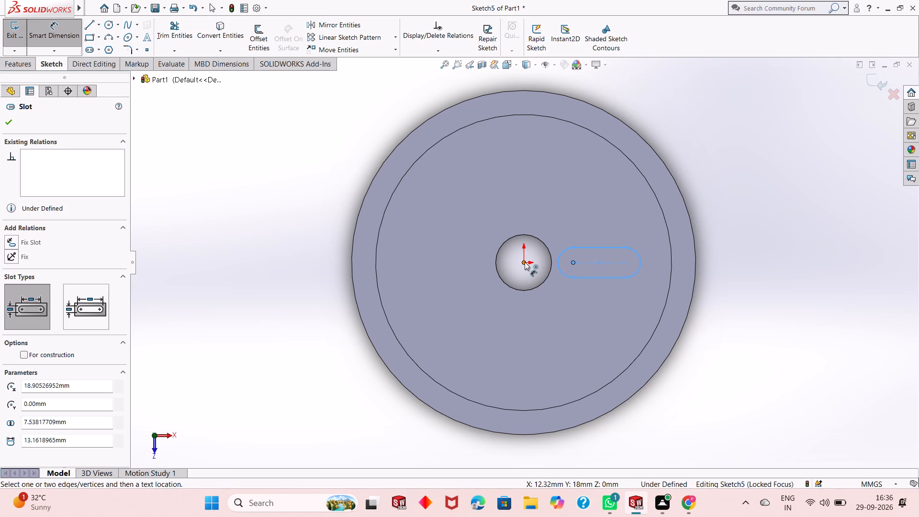
pyautogui.click(525, 262)
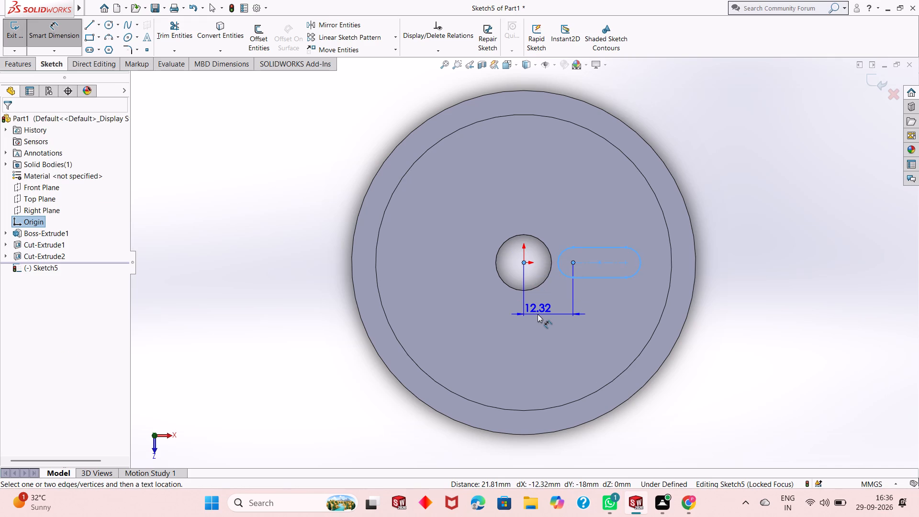
pyautogui.click(538, 314)
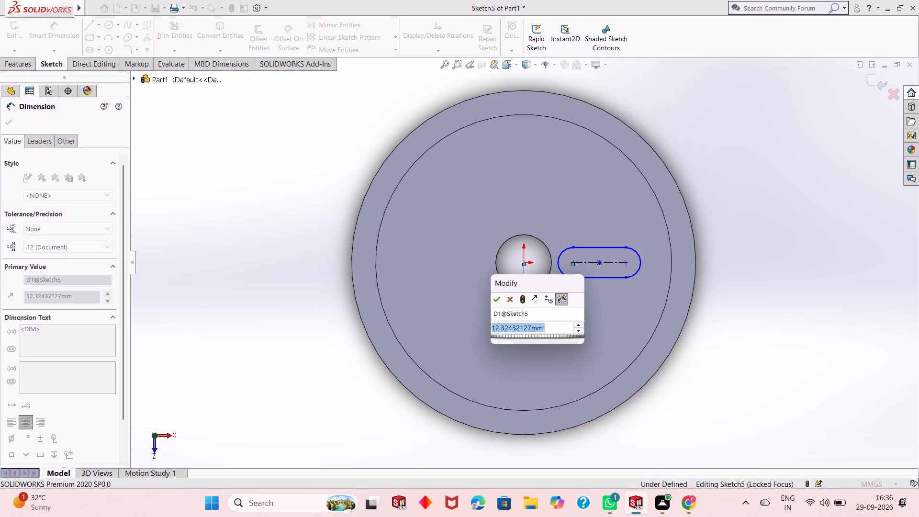
pyautogui.write('14')
pyautogui.press('Return')
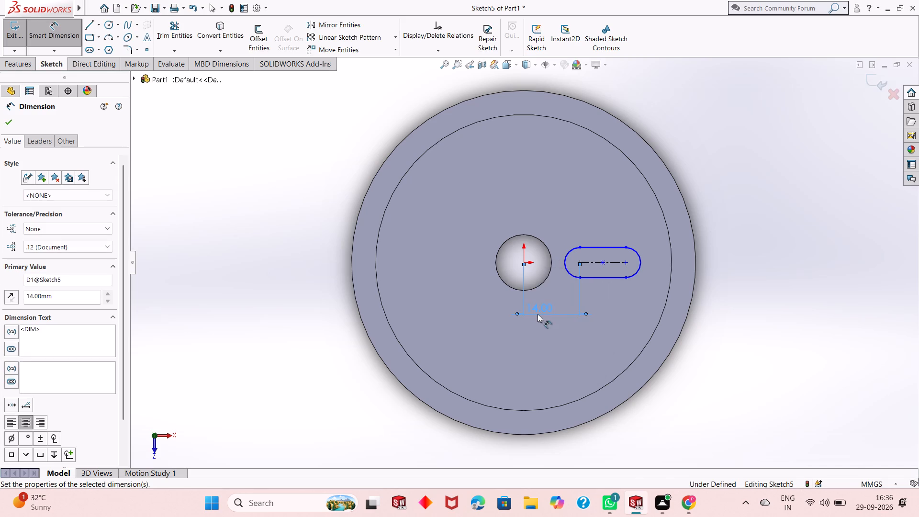
# Dimension the slot's centreline length between its two arc centres as 11 mm.
pyautogui.scroll(-2, 605, 264)
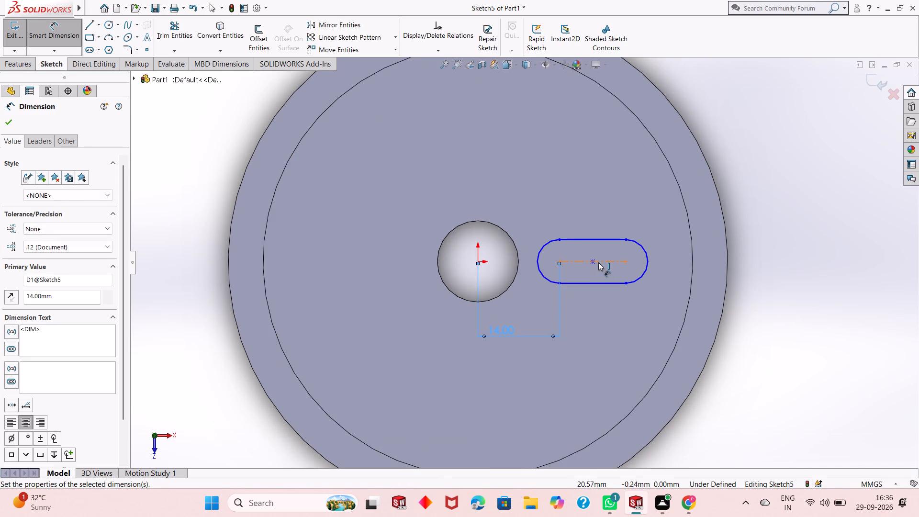
pyautogui.click(606, 261)
pyautogui.click(603, 208)
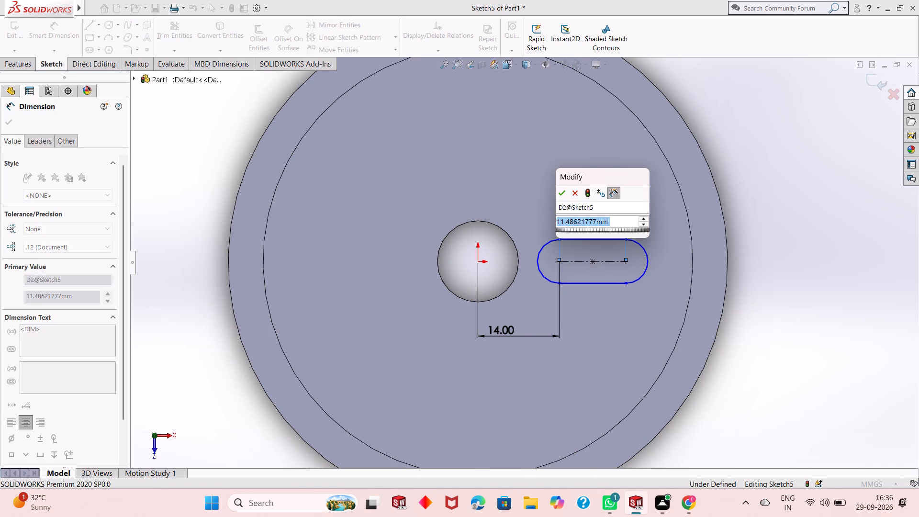
pyautogui.write('11')
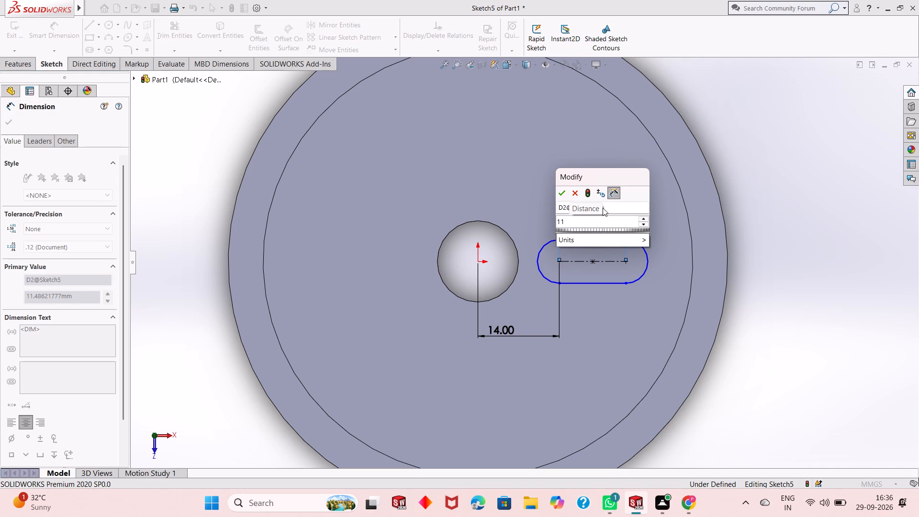
pyautogui.press('Return')
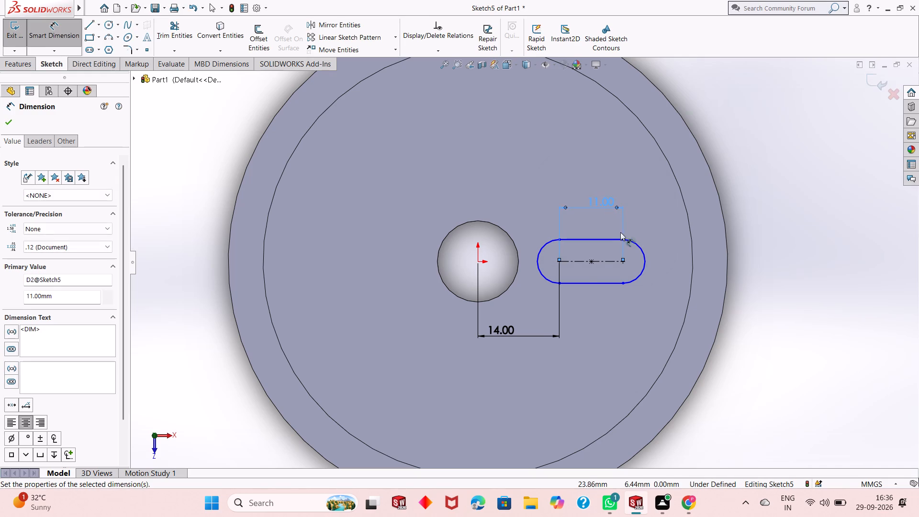
# Dimension the radius of the slot's outer end arc as 5.5 mm.
pyautogui.click(641, 275)
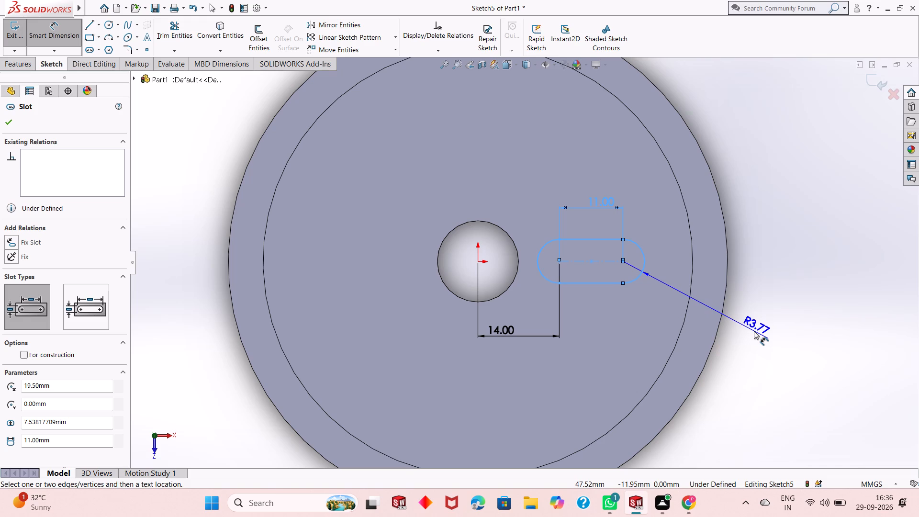
pyautogui.click(754, 331)
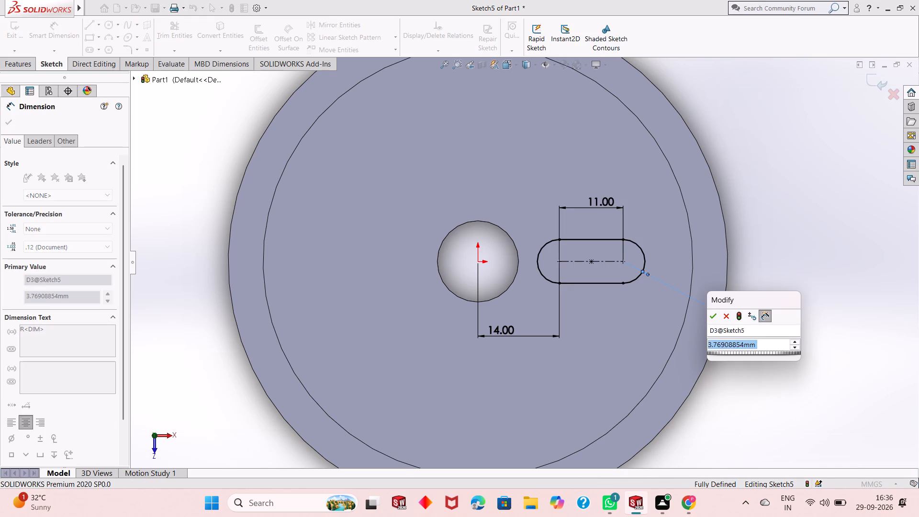
pyautogui.write('11/2')
pyautogui.press('Return')
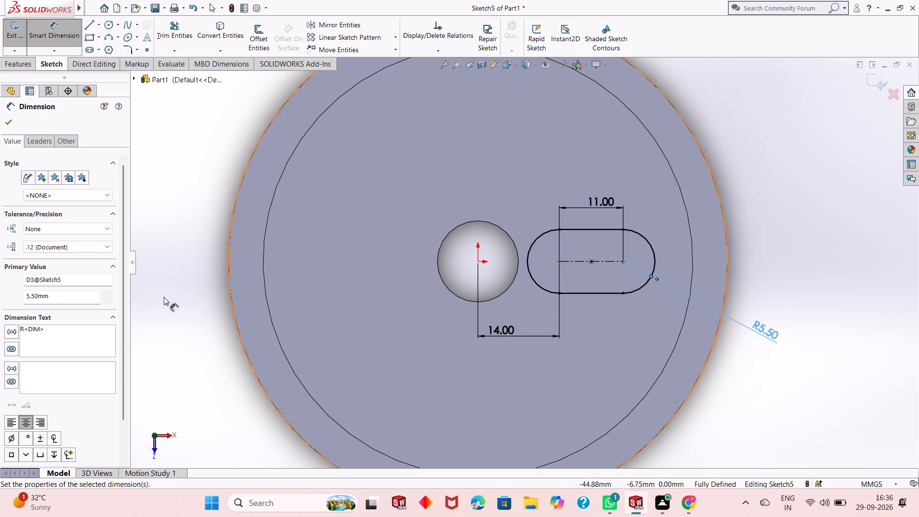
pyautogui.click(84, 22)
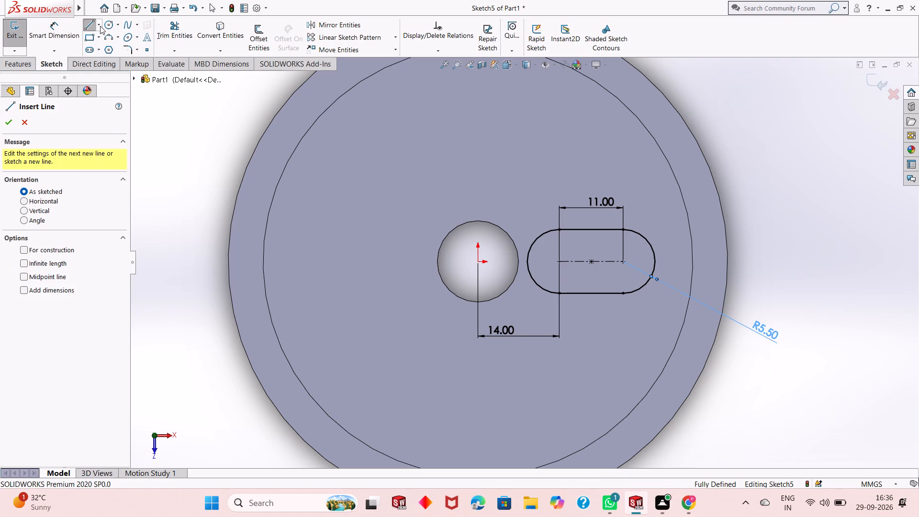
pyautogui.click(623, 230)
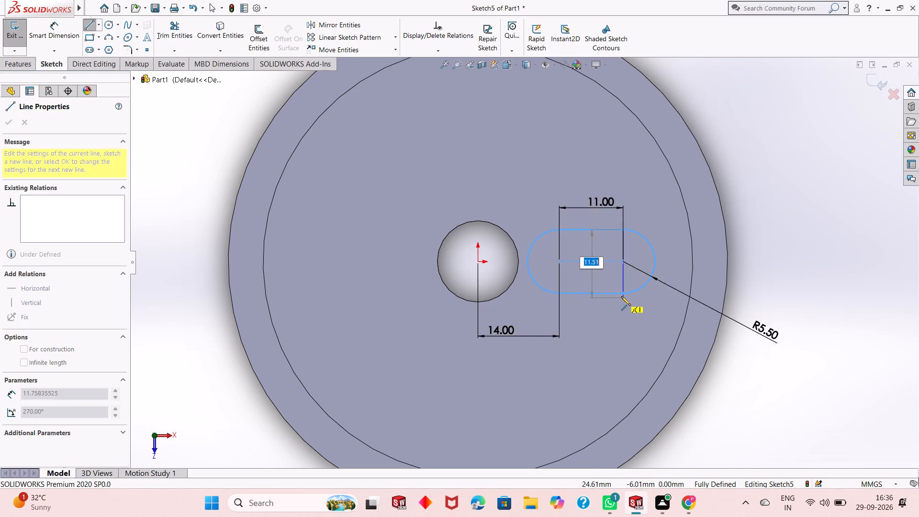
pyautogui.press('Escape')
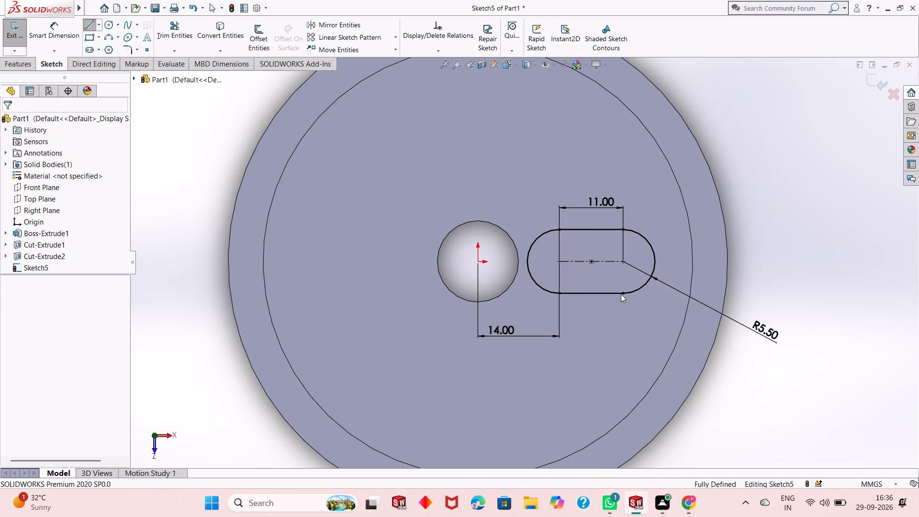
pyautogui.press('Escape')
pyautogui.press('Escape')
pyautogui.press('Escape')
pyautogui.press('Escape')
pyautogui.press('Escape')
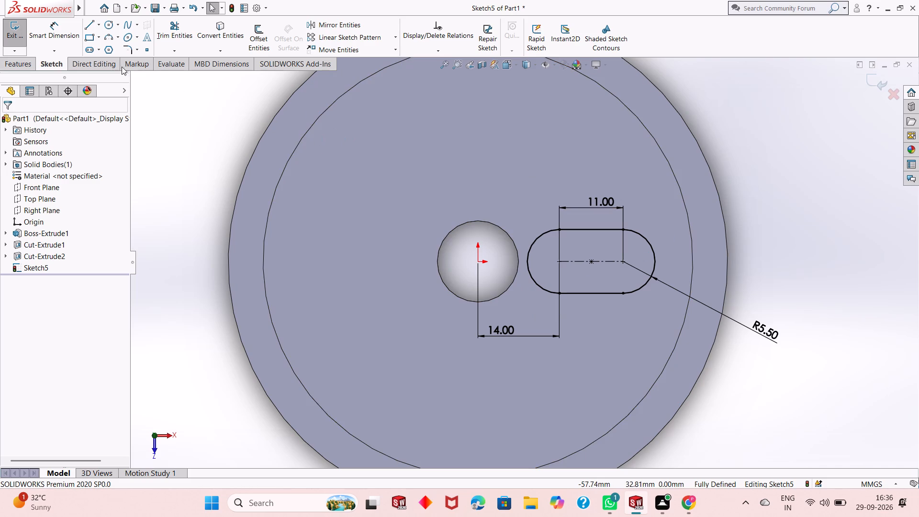
# Draw a second straight slot inside the first on the same two arc centres, about 5.6 mm wide.
pyautogui.click(90, 48)
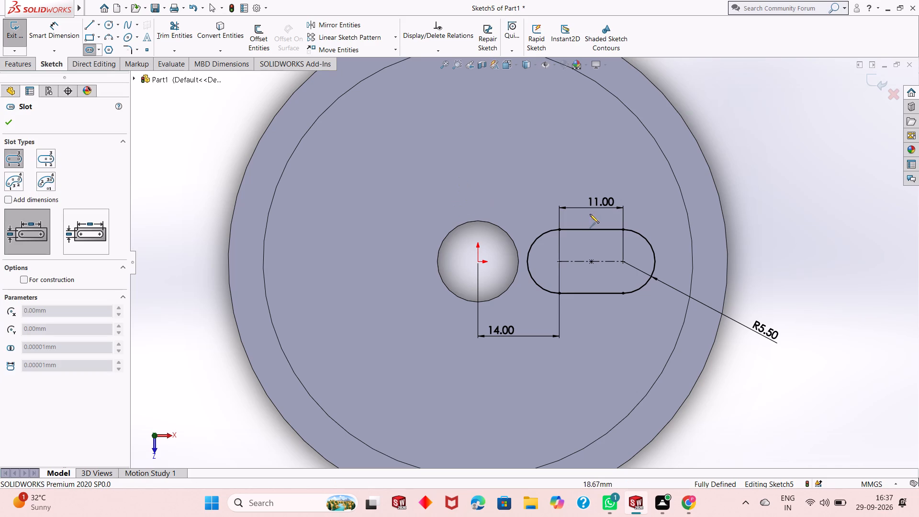
pyautogui.click(560, 260)
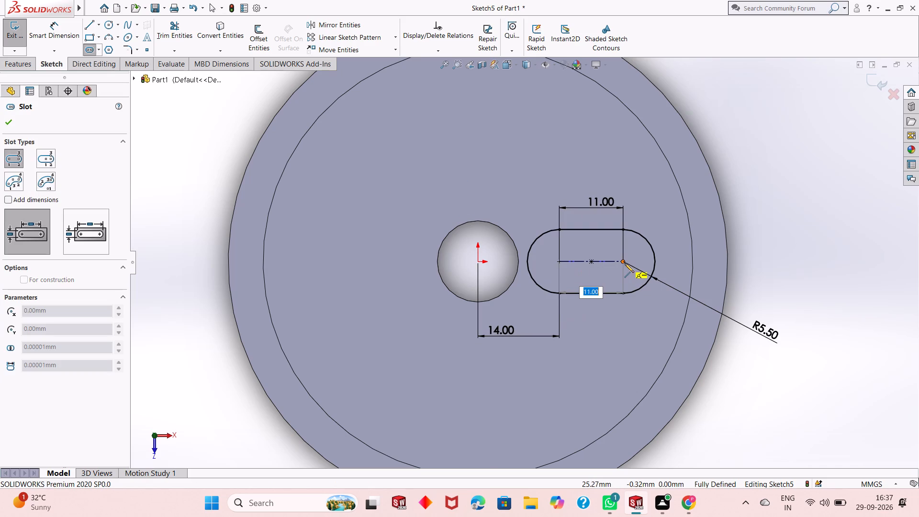
pyautogui.click(625, 263)
pyautogui.click(632, 245)
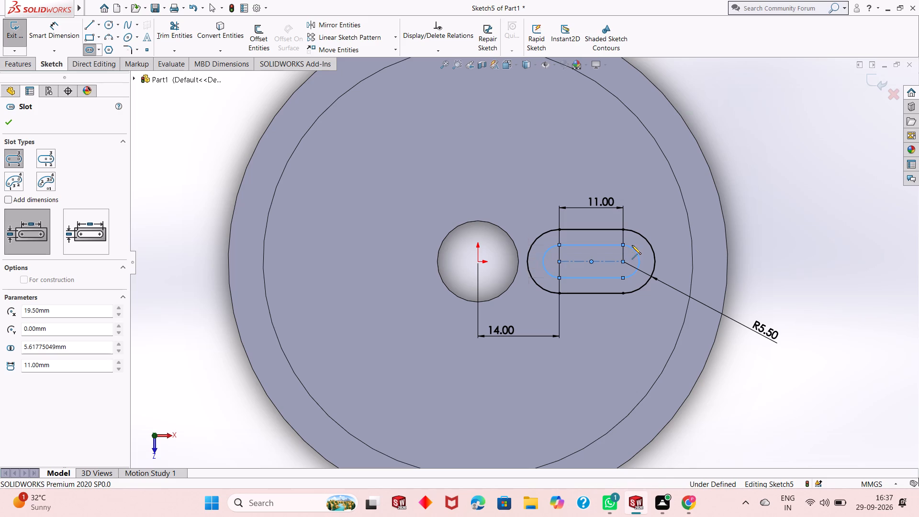
pyautogui.rightClick(179, 187)
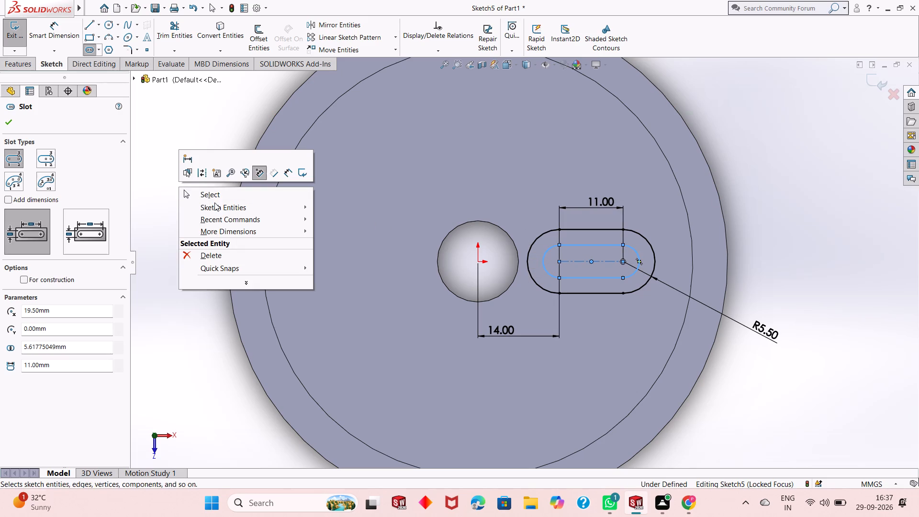
pyautogui.click(218, 198)
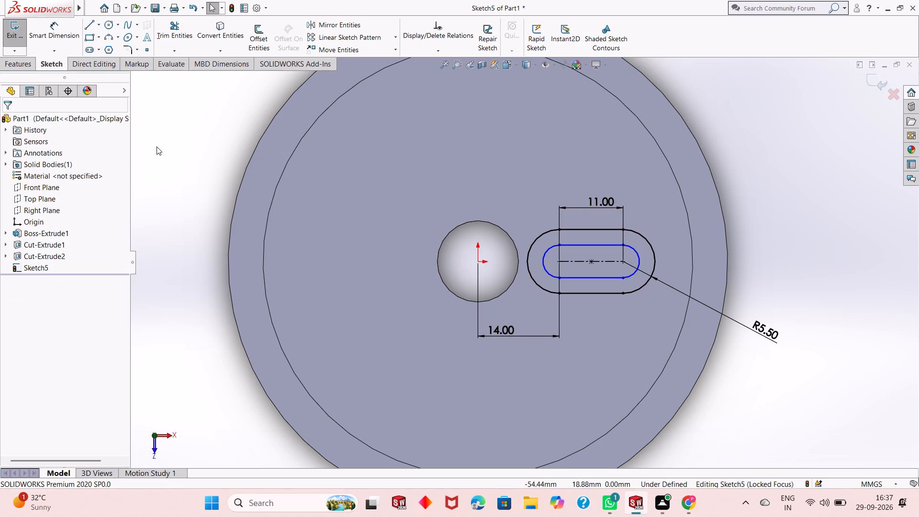
# Dimension the end arc radius of the inner slot as 3.5 mm and leave the dimension command.
pyautogui.click(59, 35)
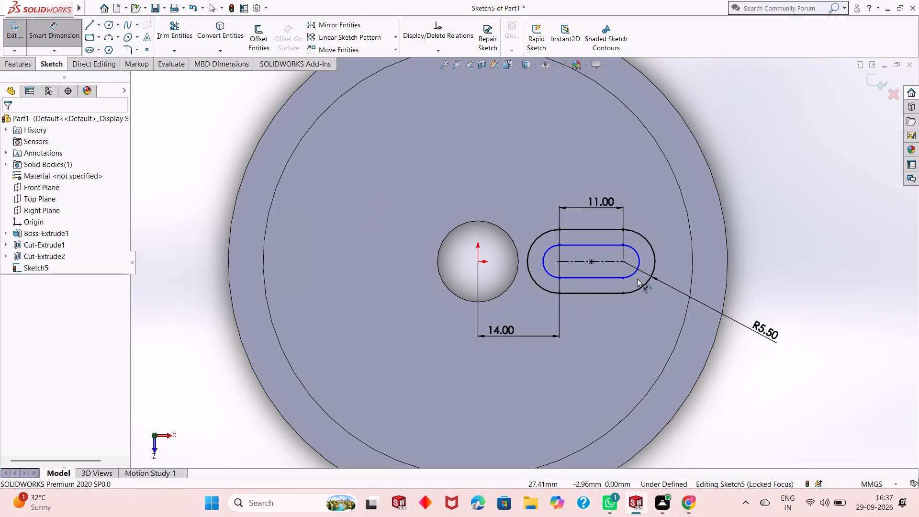
pyautogui.click(638, 272)
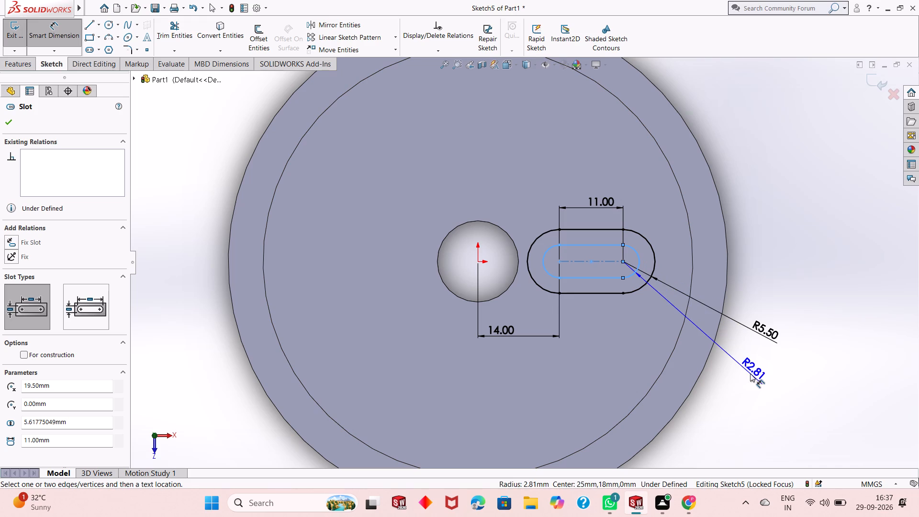
pyautogui.click(750, 373)
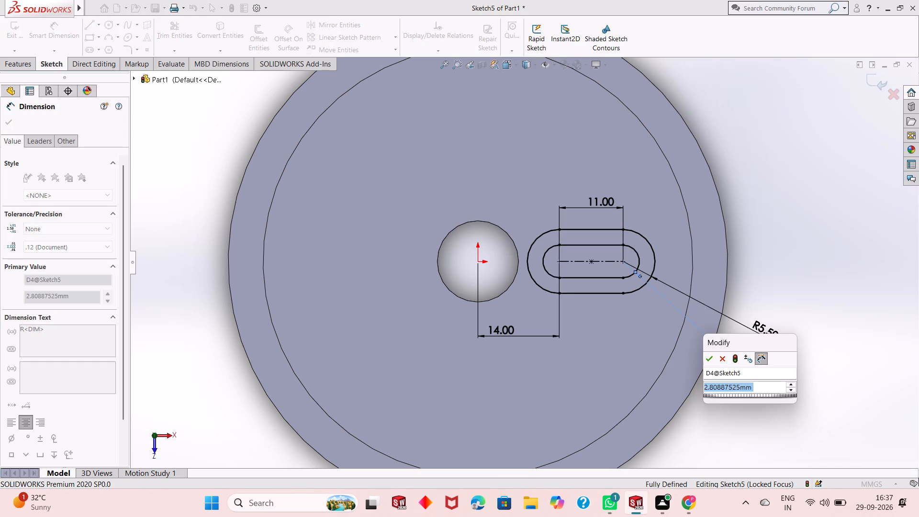
pyautogui.write('7/2')
pyautogui.press('Return')
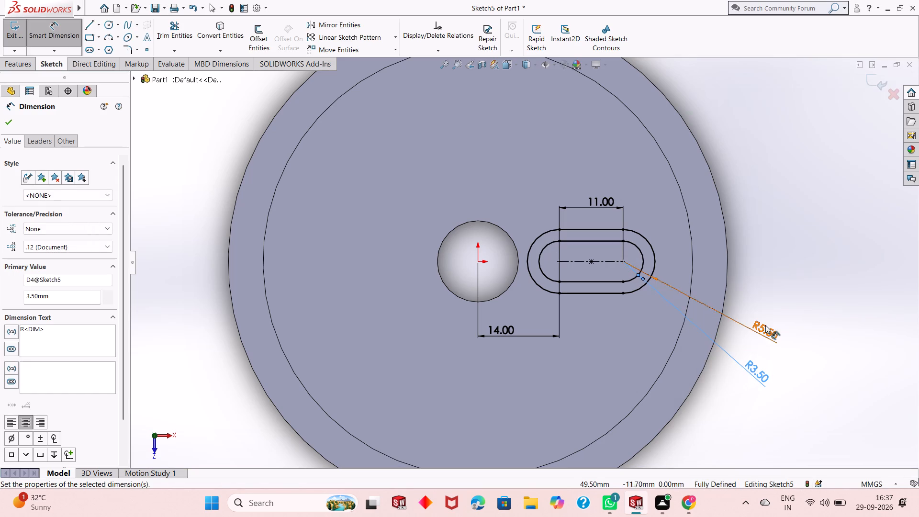
pyautogui.moveTo(762, 243); pyautogui.dragTo(757, 238, button='right')
pyautogui.click(770, 270)
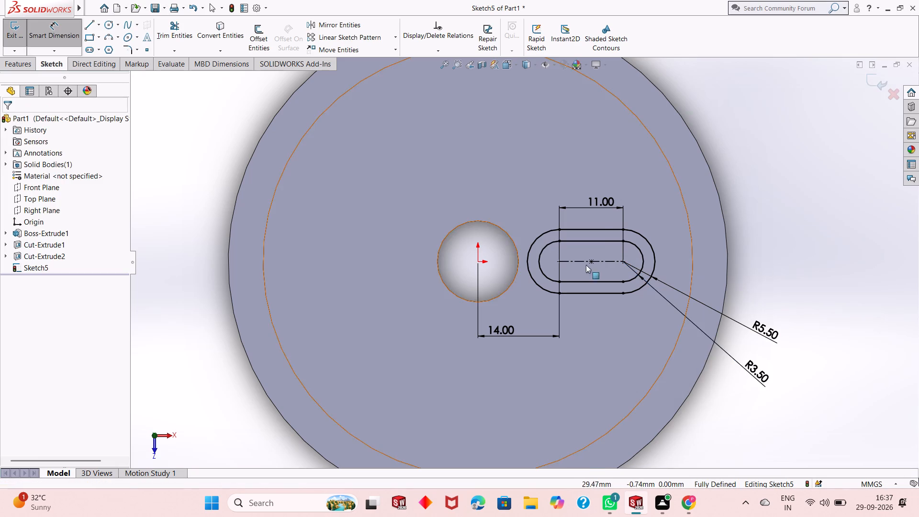
# Examine the nested slot sketch and its placement beside the through hole, both face-on and from a tilted view.
pyautogui.scroll(1, 518, 271)
pyautogui.scroll(-3, 558, 259)
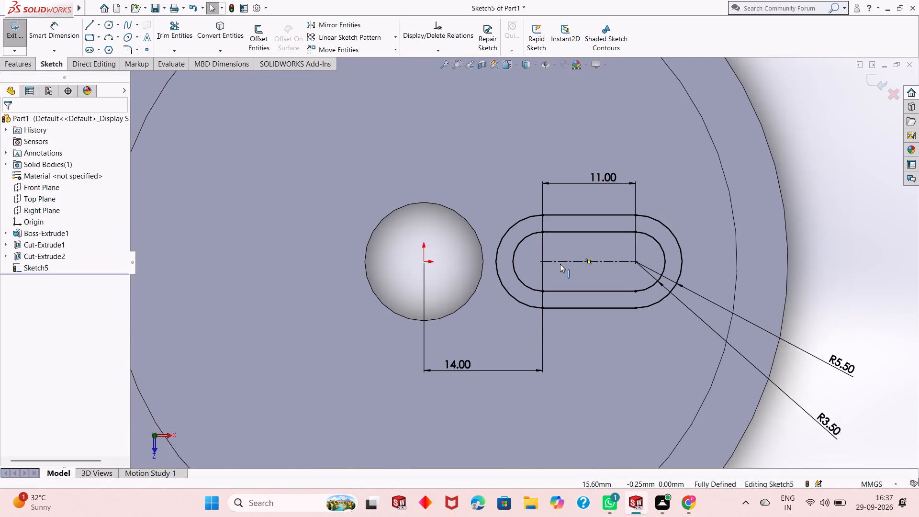
pyautogui.scroll(-3, 560, 264)
pyautogui.middleClick(587, 225)
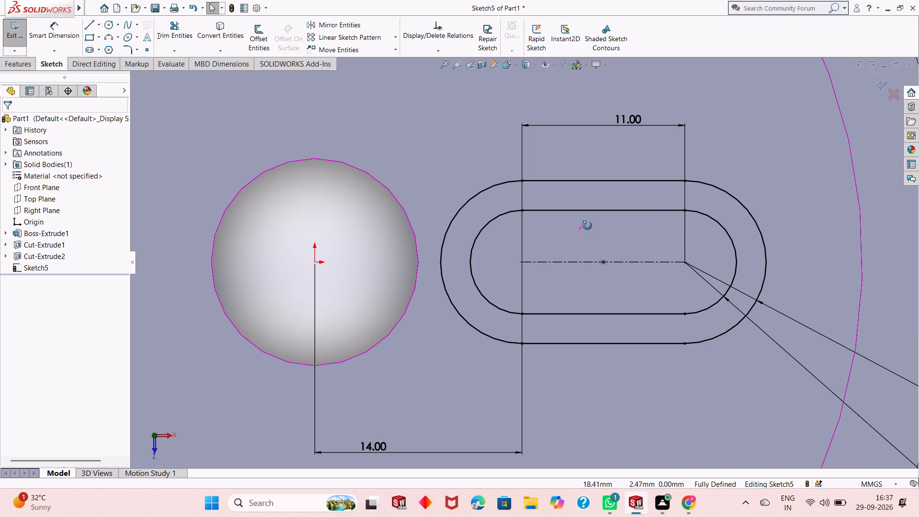
pyautogui.scroll(-3, 592, 223)
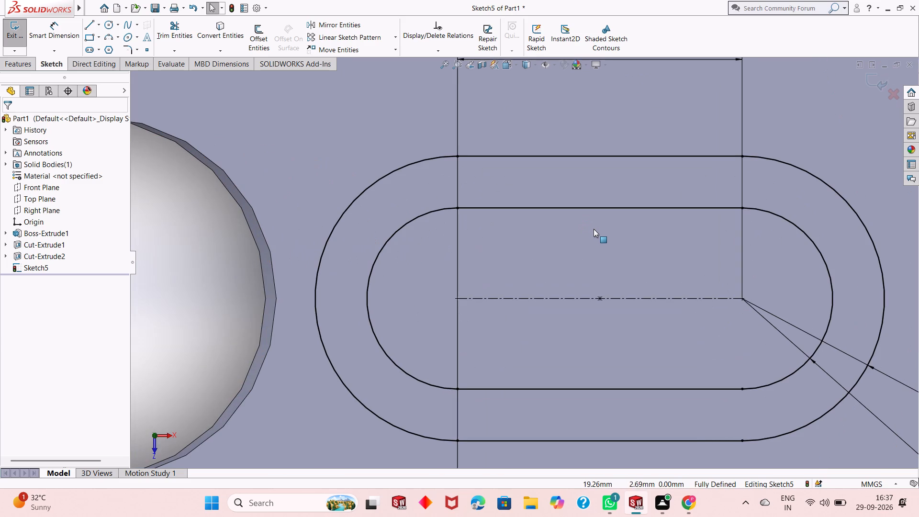
pyautogui.scroll(2, 605, 247)
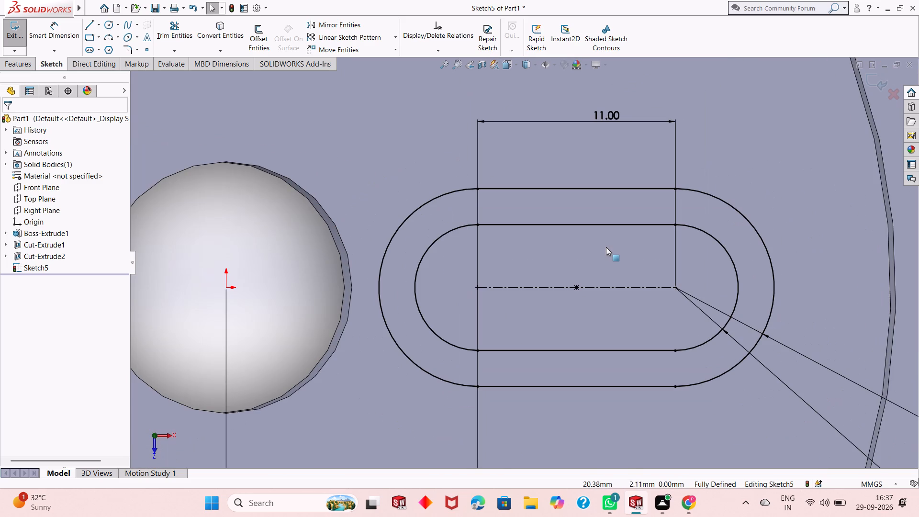
pyautogui.scroll(-2, 606, 260)
pyautogui.scroll(5, 606, 260)
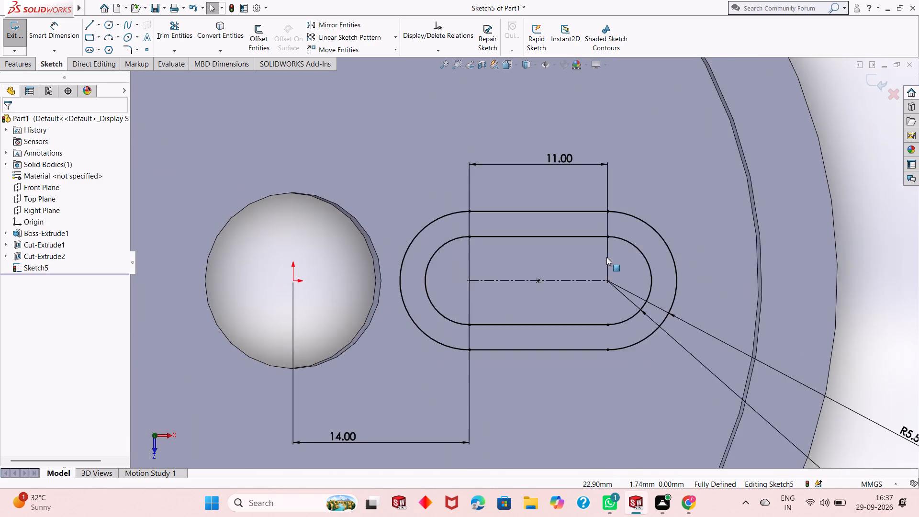
pyautogui.scroll(4, 606, 257)
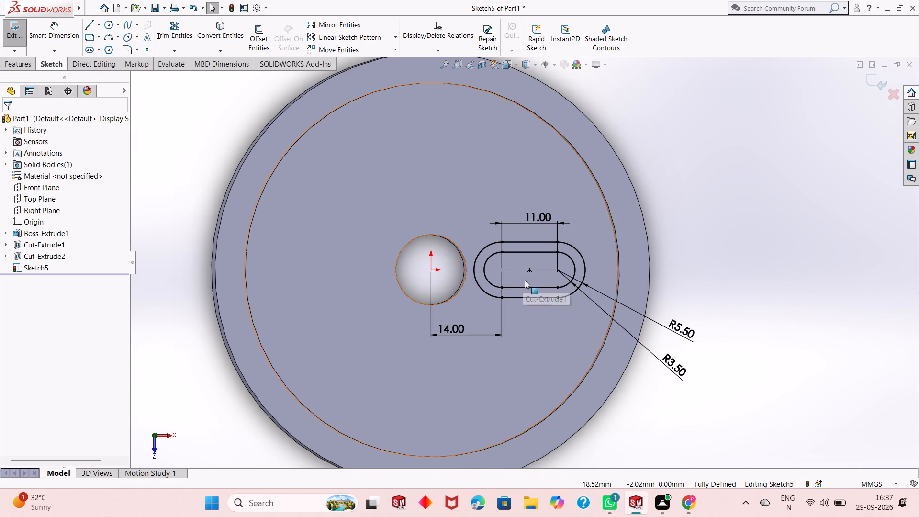
pyautogui.keyDown('ctrl'); pyautogui.moveTo(526, 280); pyautogui.dragTo(641, 278, button='middle'); pyautogui.keyUp('ctrl')
pyautogui.scroll(-1, 529, 287)
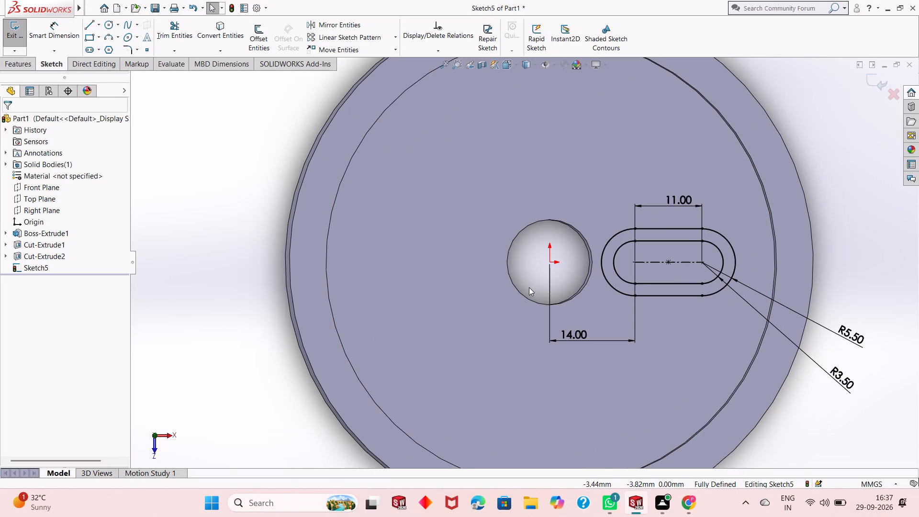
pyautogui.keyDown('ctrl'); pyautogui.moveTo(592, 286); pyautogui.dragTo(509, 289, button='middle'); pyautogui.keyUp('ctrl')
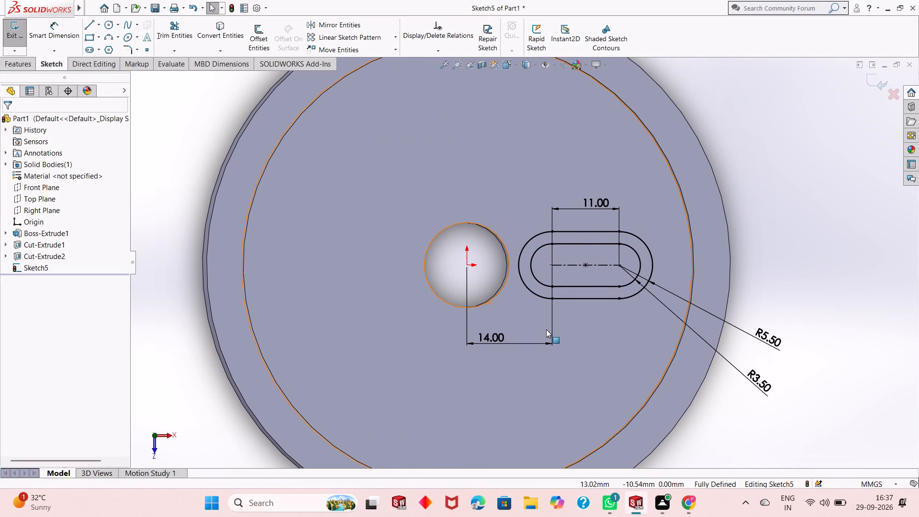
pyautogui.moveTo(546, 329); pyautogui.dragTo(566, 284, button='middle')
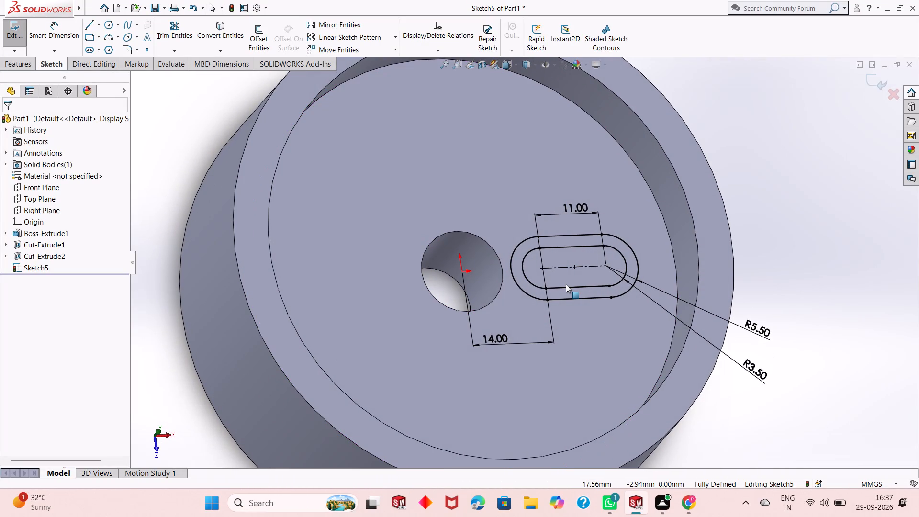
pyautogui.keyDown('ctrl'); pyautogui.moveTo(566, 284); pyautogui.dragTo(535, 298, button='middle'); pyautogui.keyUp('ctrl')
pyautogui.press('Escape')
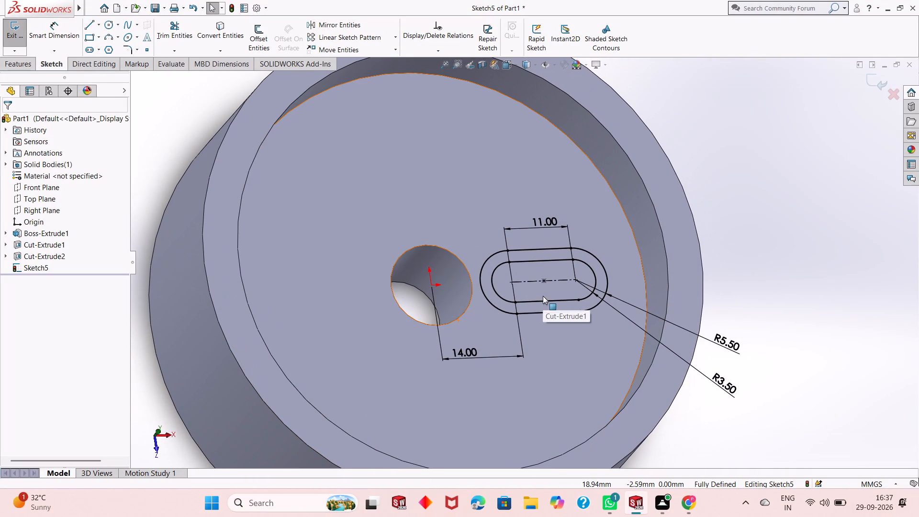
pyautogui.hotkey('ctrl', '8')
pyautogui.scroll(-3, 584, 253)
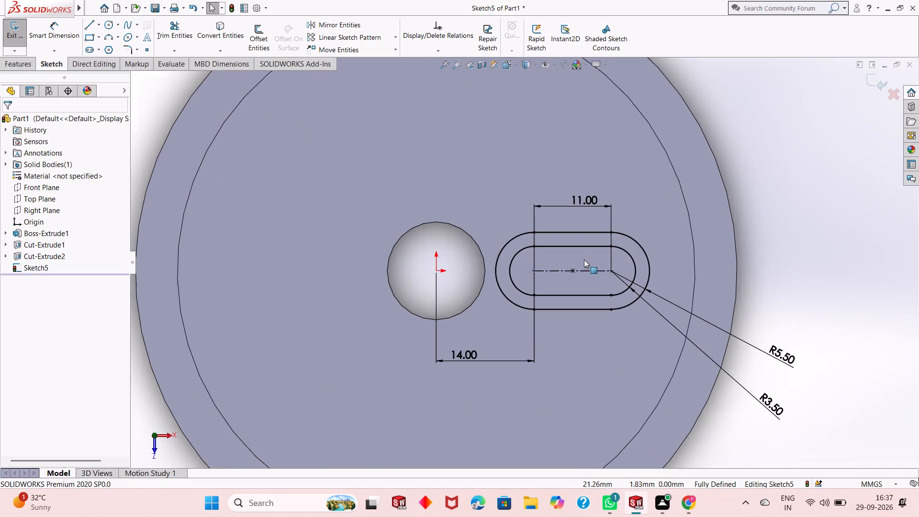
pyautogui.scroll(-2, 578, 258)
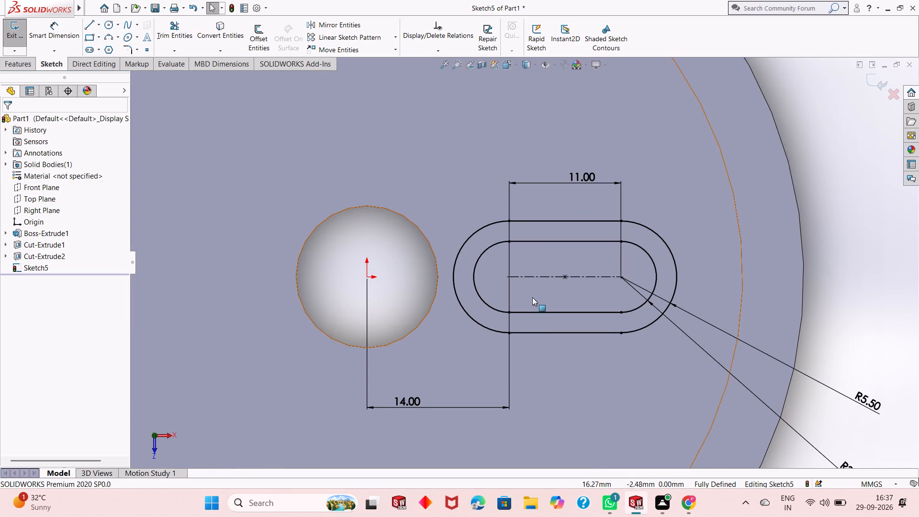
pyautogui.scroll(-5, 531, 290)
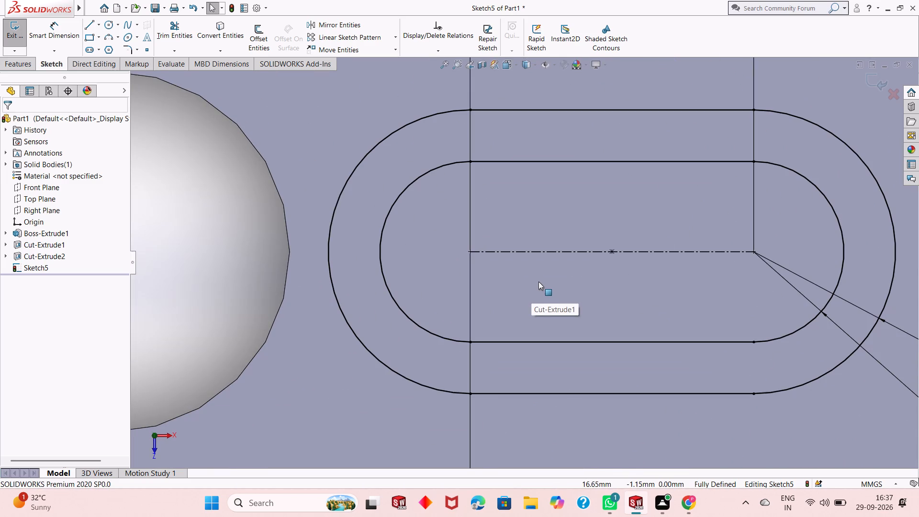
pyautogui.scroll(-1, 538, 281)
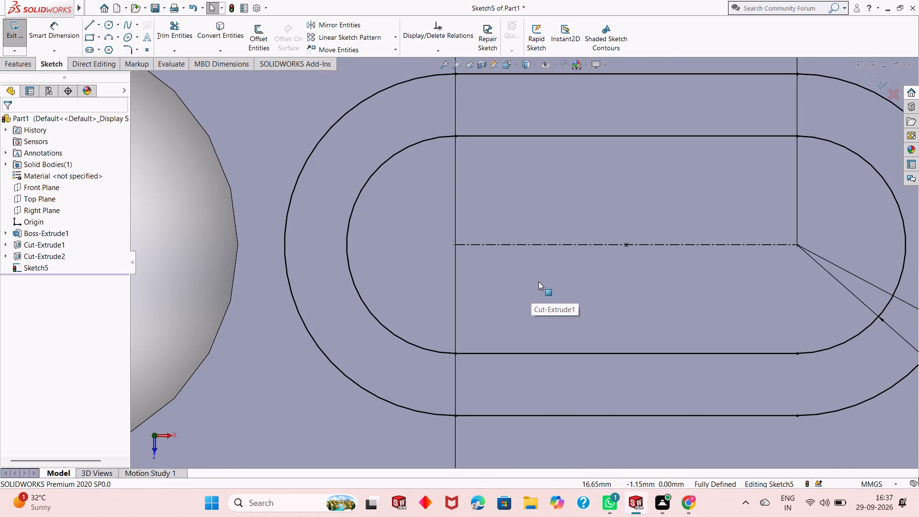
pyautogui.scroll(1, 538, 281)
pyautogui.scroll(-1, 538, 281)
pyautogui.scroll(2, 538, 281)
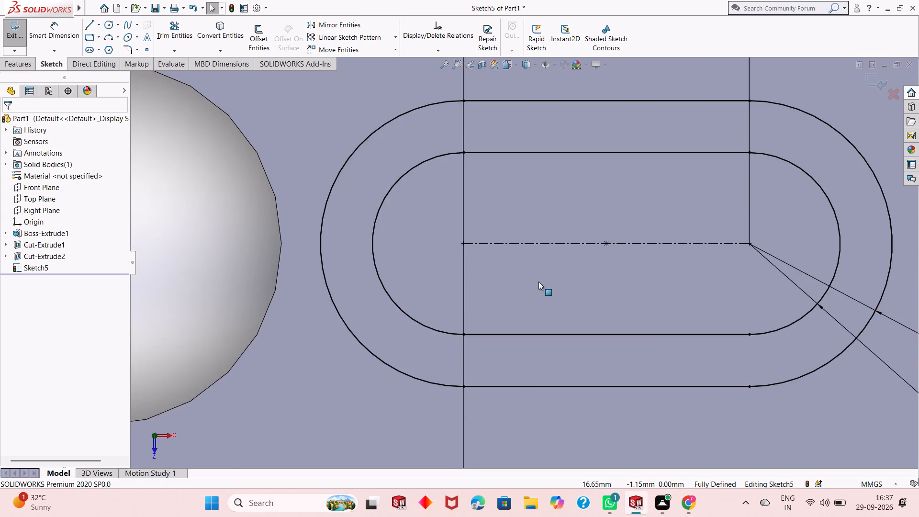
pyautogui.scroll(8, 538, 281)
pyautogui.scroll(-2, 527, 232)
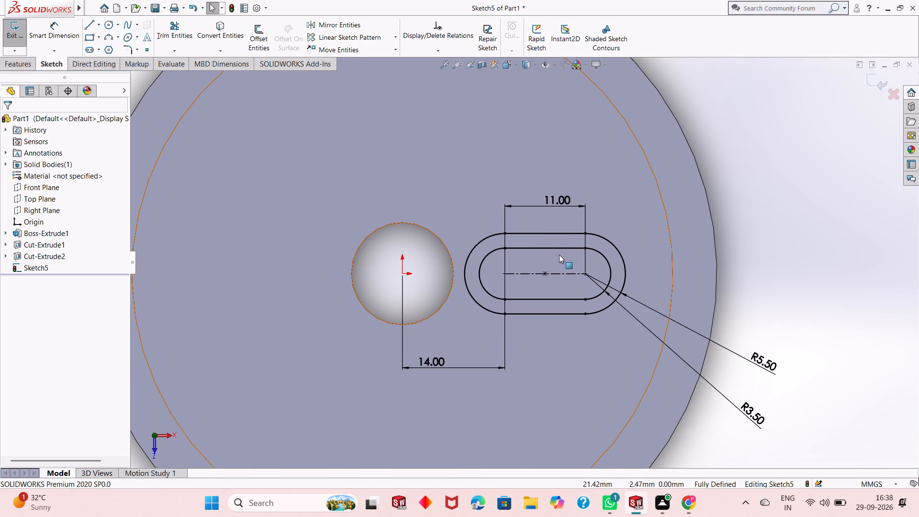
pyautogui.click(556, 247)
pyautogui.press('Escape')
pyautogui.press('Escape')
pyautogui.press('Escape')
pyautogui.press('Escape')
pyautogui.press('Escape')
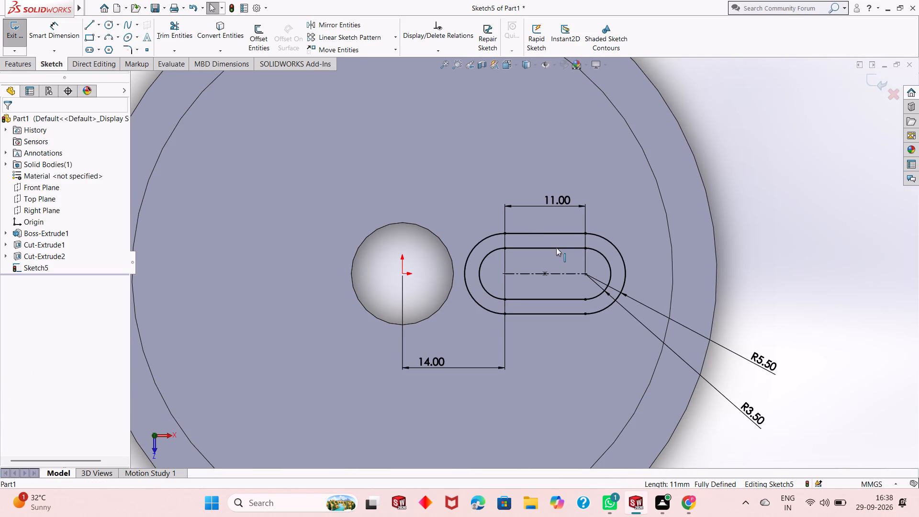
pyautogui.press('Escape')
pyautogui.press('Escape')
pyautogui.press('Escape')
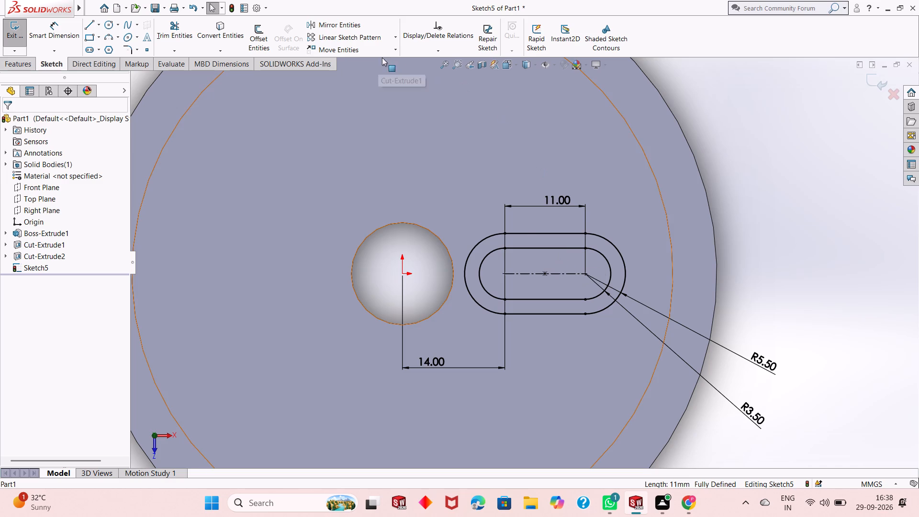
# Circular-pattern both nested slots about the origin with 3 equally spaced instances over 360 degrees.
pyautogui.click(532, 248)
pyautogui.click(539, 234)
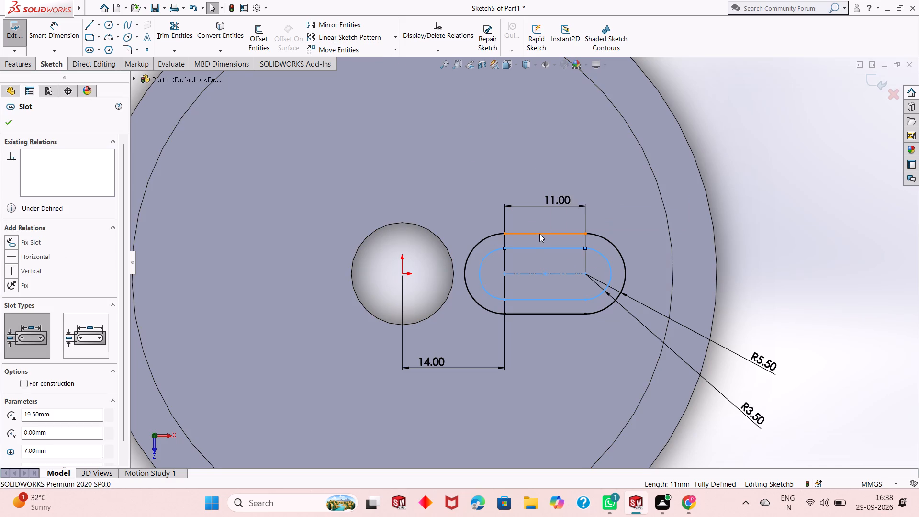
pyautogui.keyDown('ctrl'); pyautogui.click(544, 246); pyautogui.keyUp('ctrl')
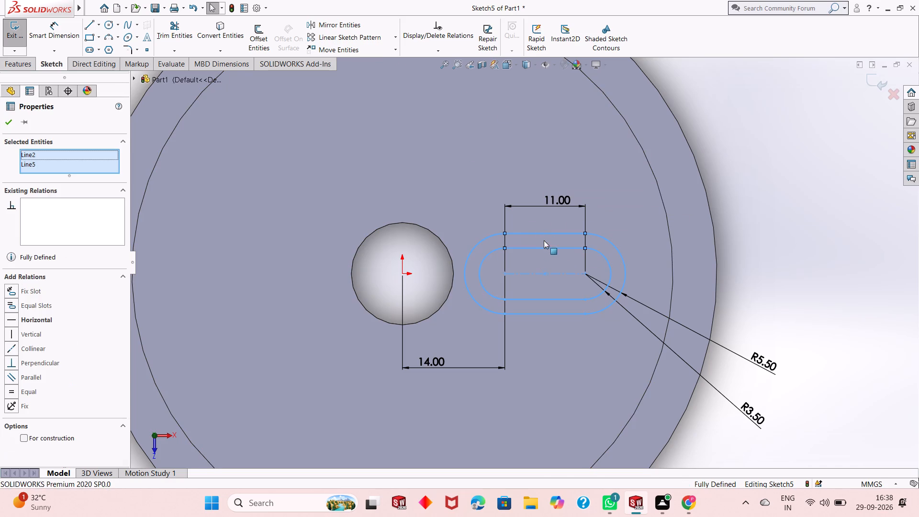
pyautogui.click(397, 39)
pyautogui.click(396, 60)
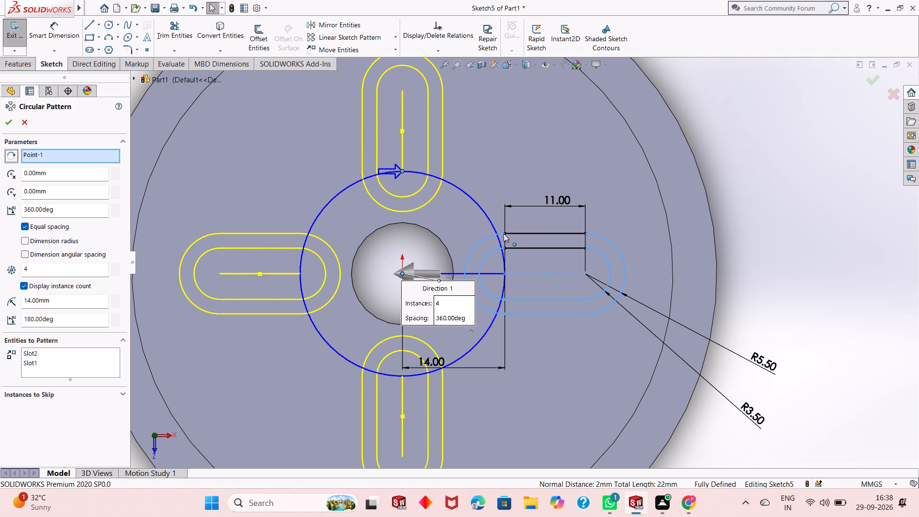
pyautogui.doubleClick(61, 267)
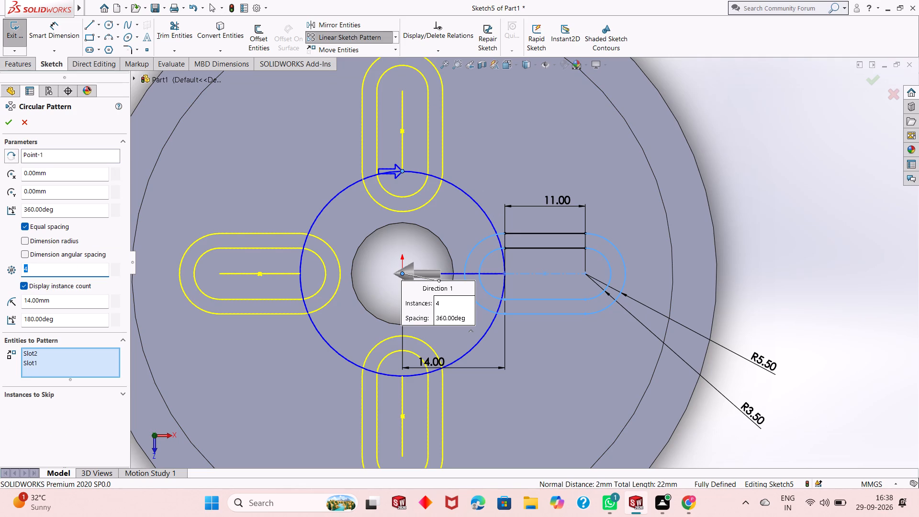
pyautogui.press('3')
pyautogui.press('Return')
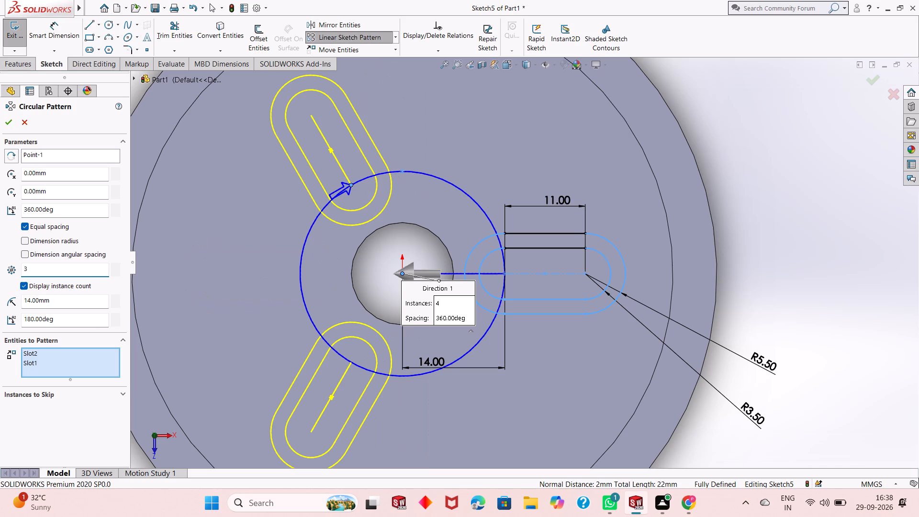
pyautogui.click(10, 121)
pyautogui.scroll(1, 347, 236)
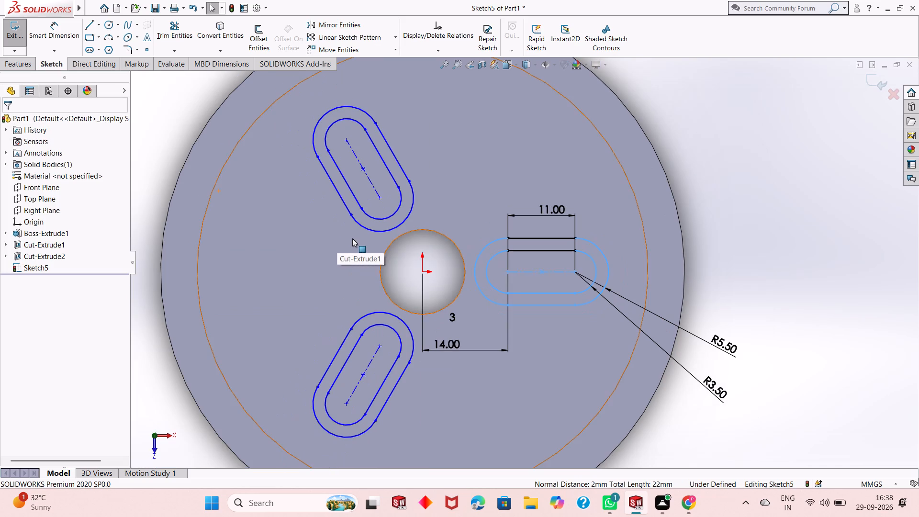
pyautogui.press('Escape')
pyautogui.press('Escape')
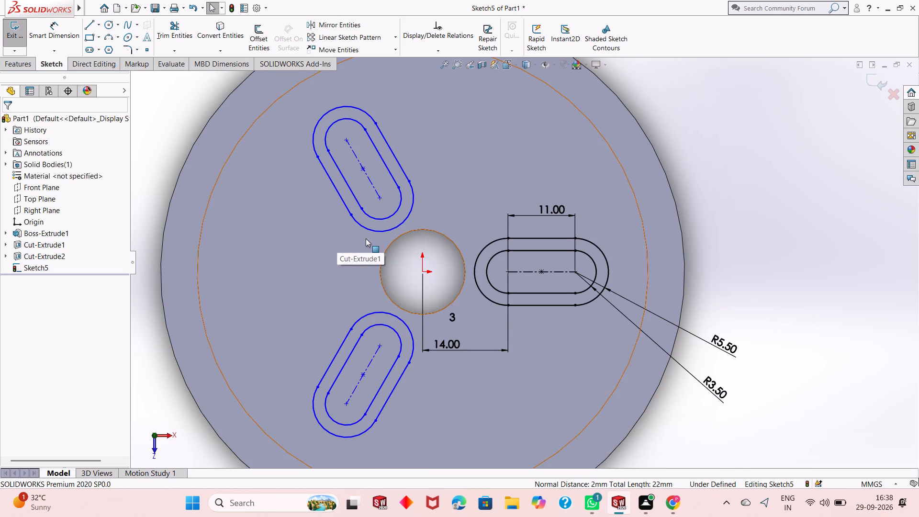
# Dimension the horizontal distance from the origin to the inner arc centre of the upper-left patterned slot.
pyautogui.scroll(1, 402, 232)
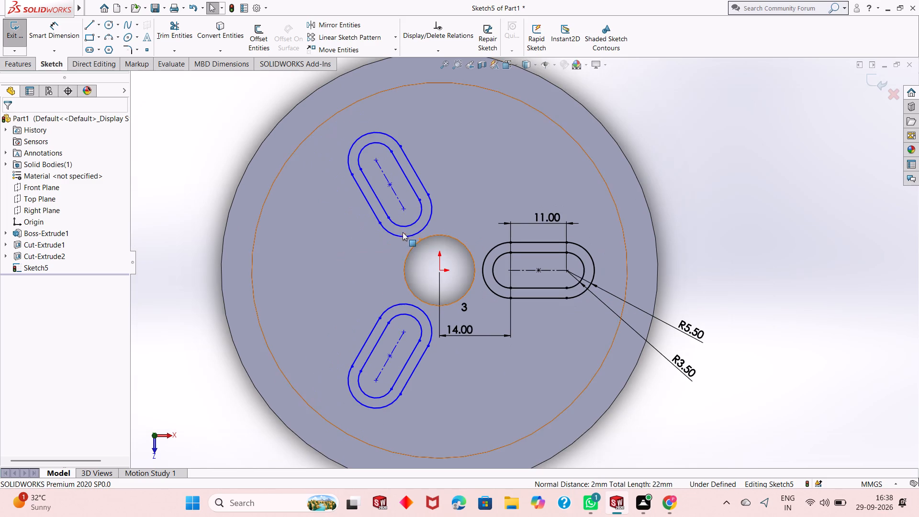
pyautogui.scroll(-1, 430, 246)
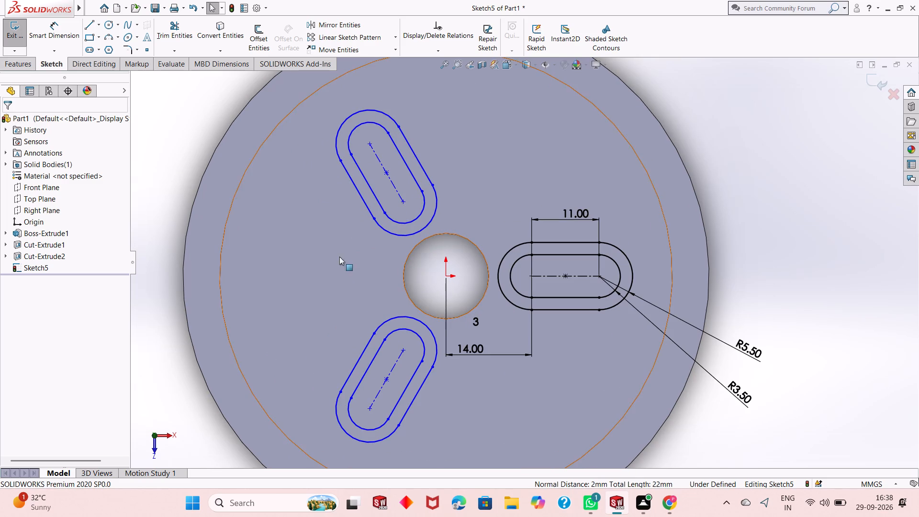
pyautogui.click(58, 32)
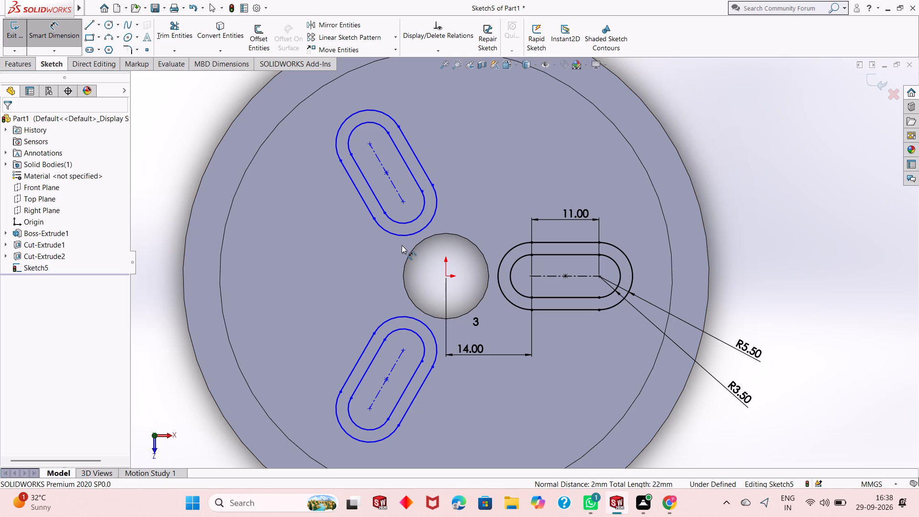
pyautogui.click(448, 276)
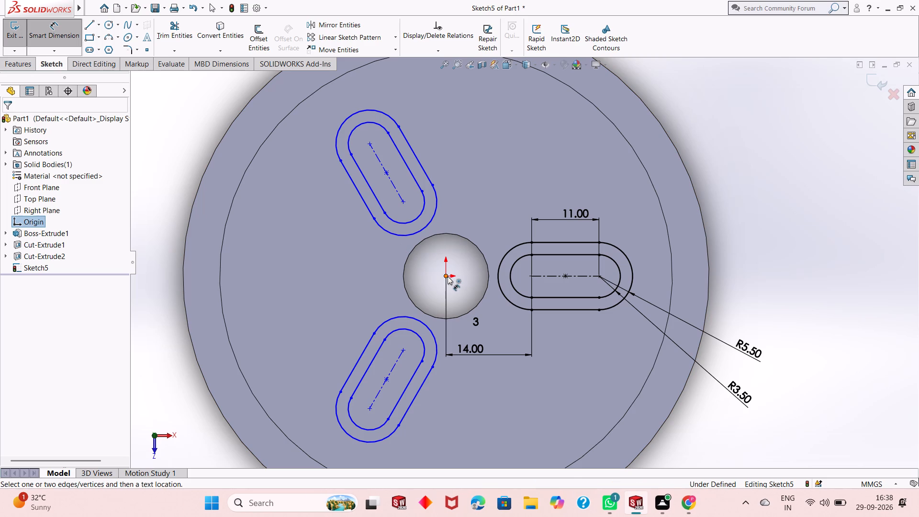
pyautogui.click(403, 200)
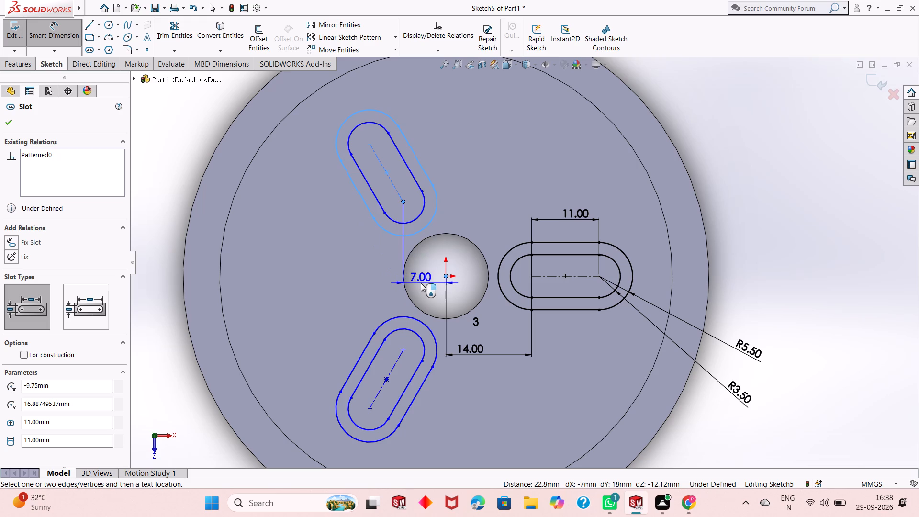
pyautogui.click(421, 283)
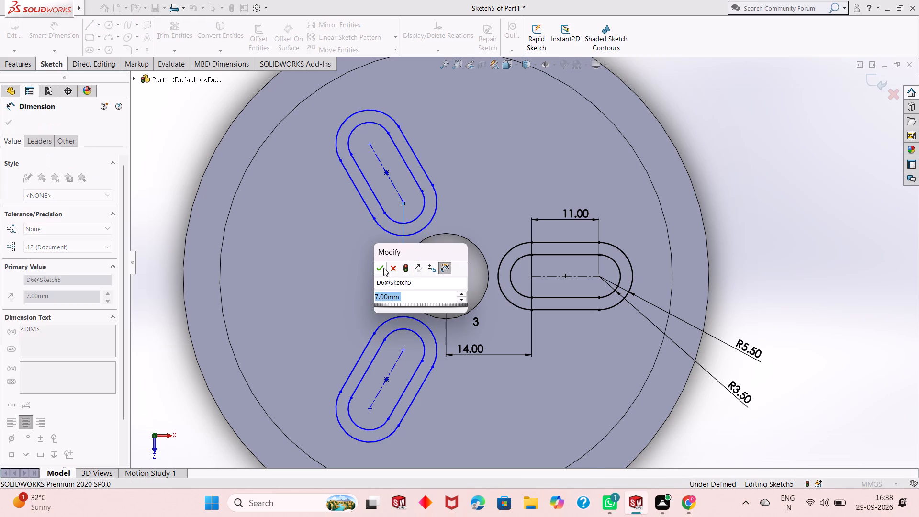
pyautogui.click(379, 268)
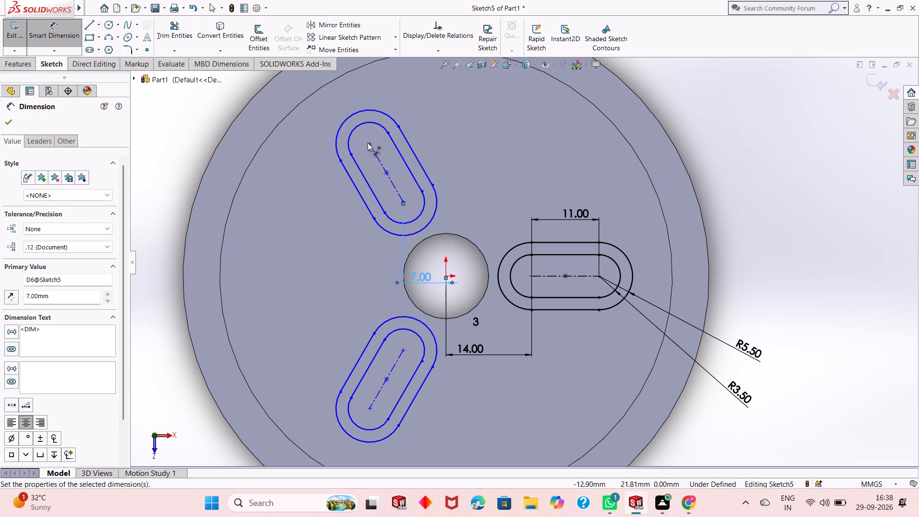
# Dimension the vertical distance from the origin to the outer arc centre of the upper-left patterned slot and leave the dimension command.
pyautogui.click(370, 143)
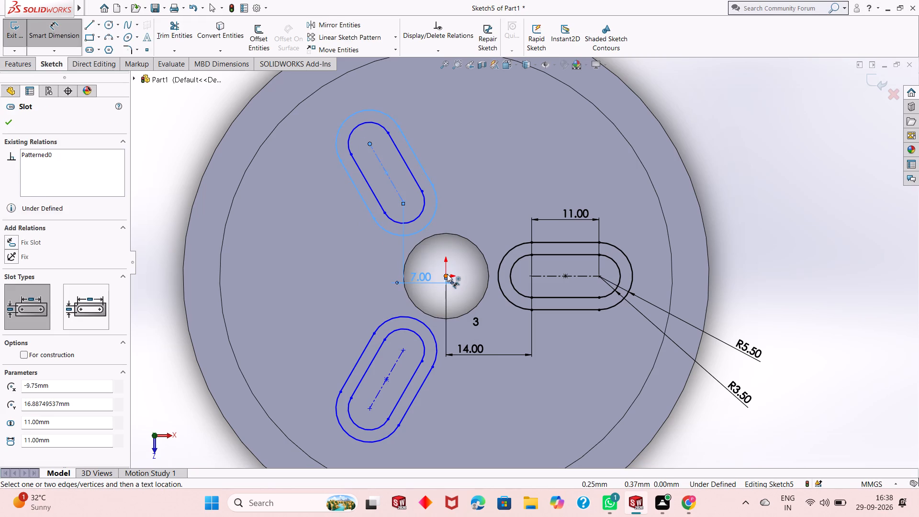
pyautogui.click(447, 274)
pyautogui.click(313, 230)
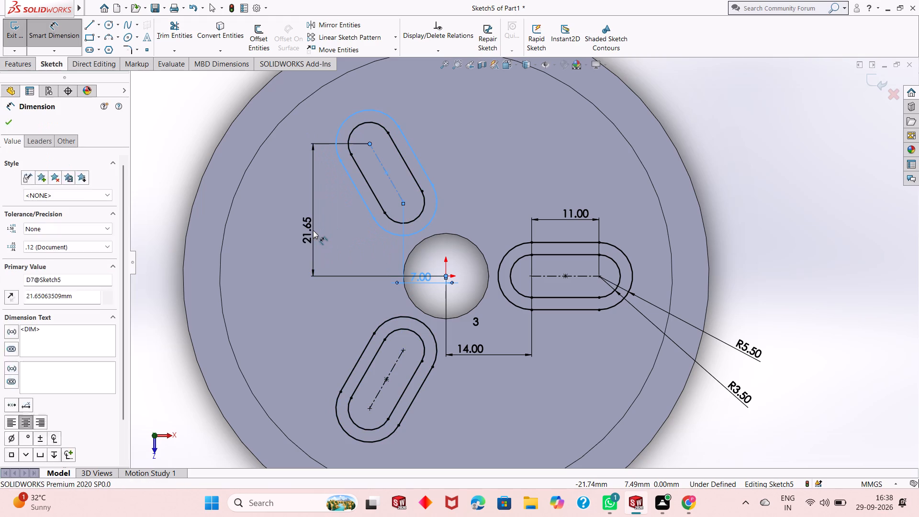
pyautogui.click(273, 216)
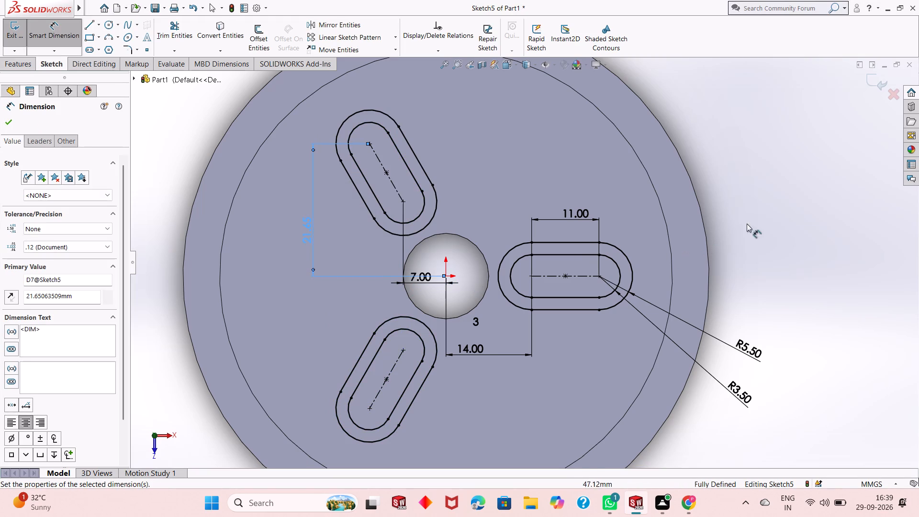
pyautogui.rightClick(751, 211)
pyautogui.click(785, 241)
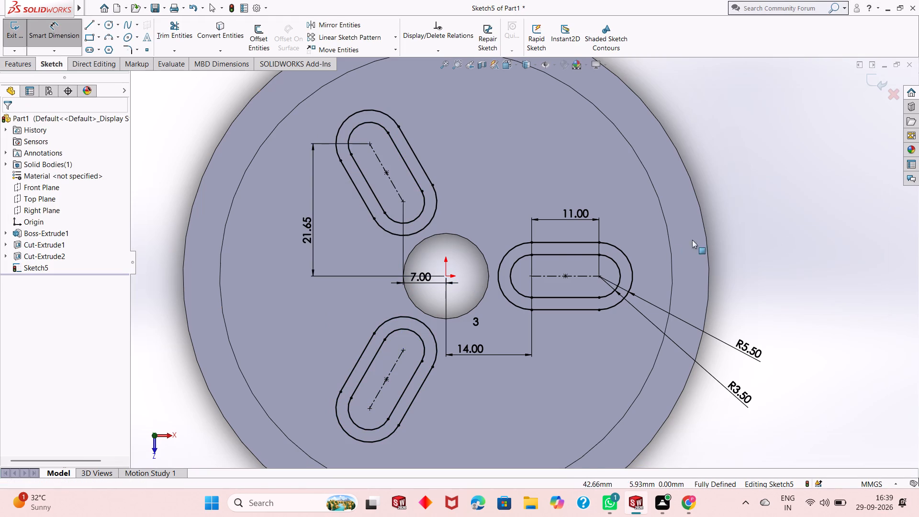
# Boss-extrude the ring areas between the three pairs of nested slots 5 mm up from the recess floor.
pyautogui.scroll(2, 428, 279)
pyautogui.scroll(1, 470, 253)
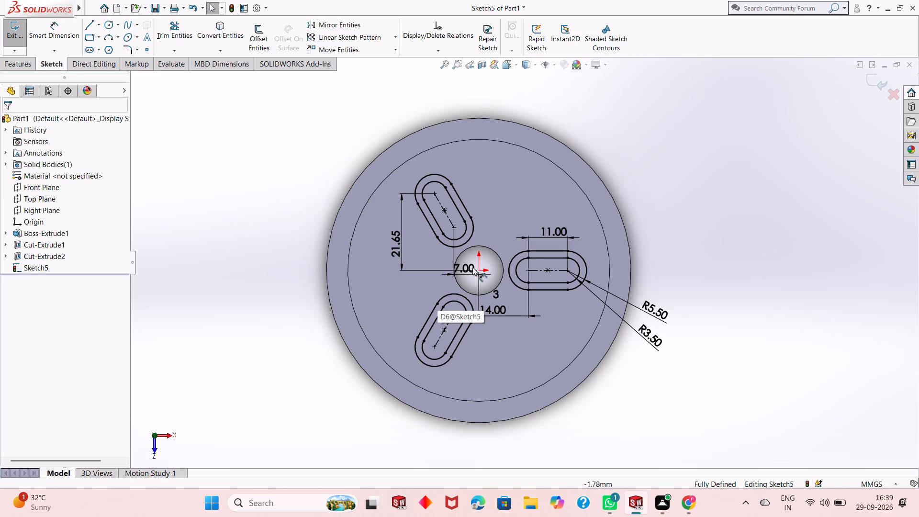
pyautogui.scroll(-1, 474, 266)
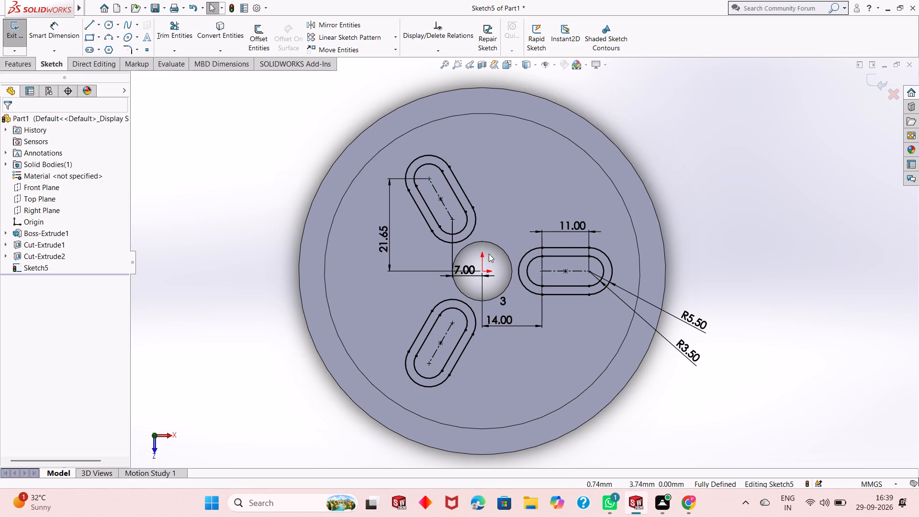
pyautogui.scroll(-3, 490, 261)
pyautogui.scroll(3, 484, 270)
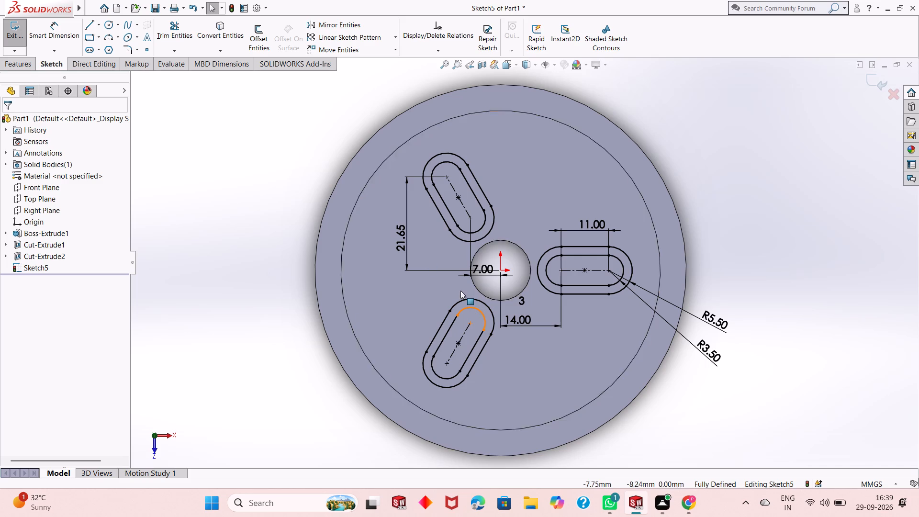
pyautogui.click(25, 66)
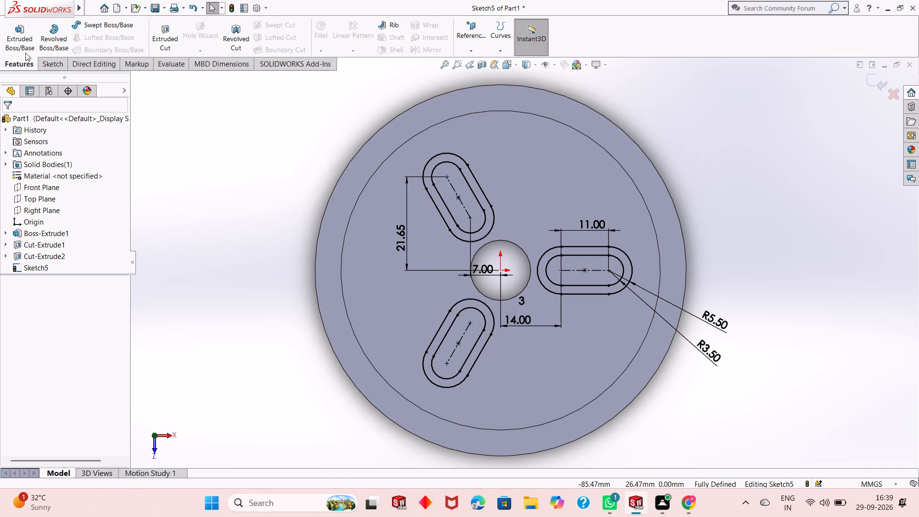
pyautogui.click(25, 47)
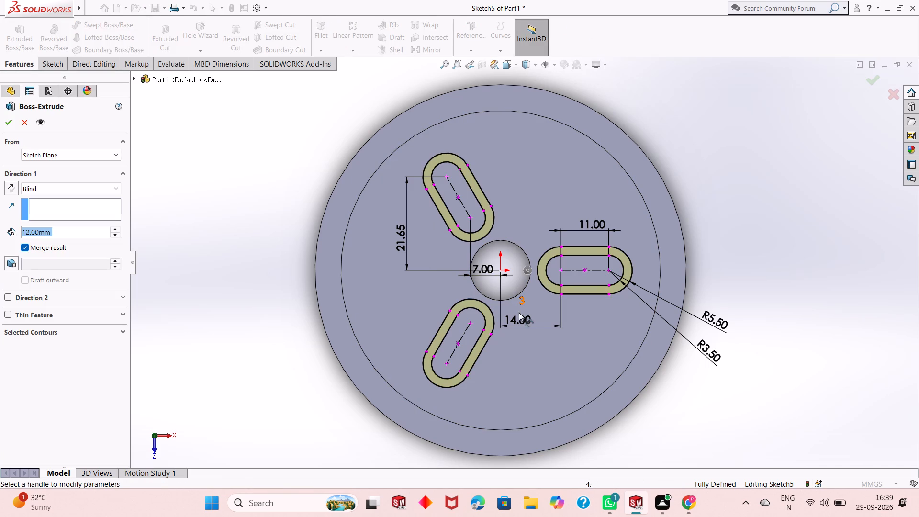
pyautogui.moveTo(528, 318); pyautogui.dragTo(542, 244, button='middle')
pyautogui.scroll(-3, 522, 221)
pyautogui.scroll(1, 492, 251)
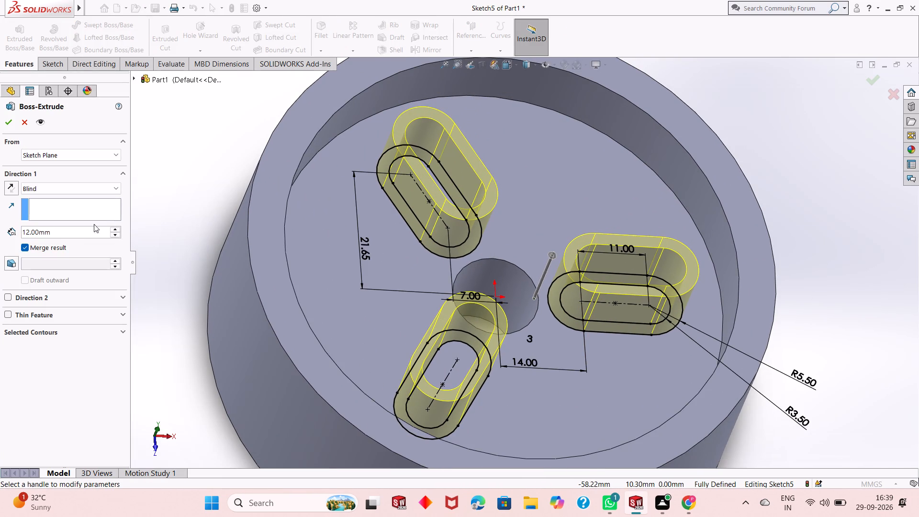
pyautogui.doubleClick(64, 231)
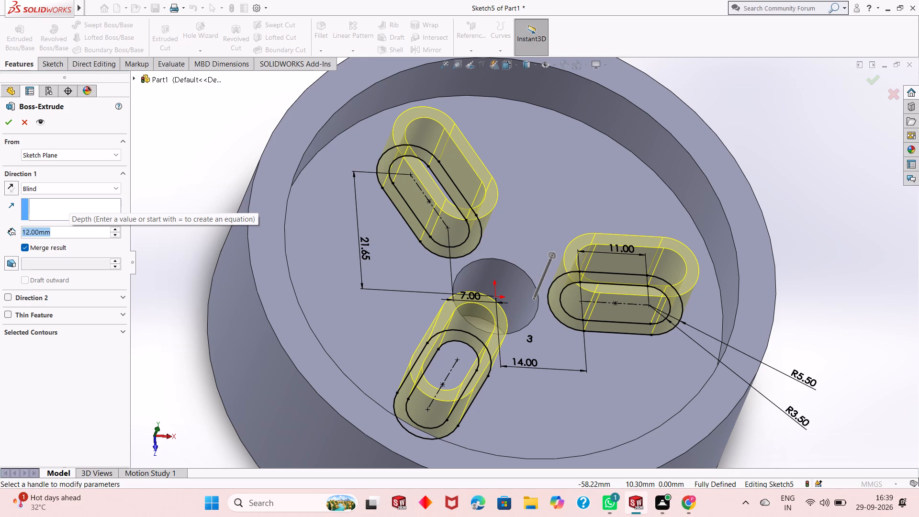
pyautogui.press('5')
pyautogui.press('Return')
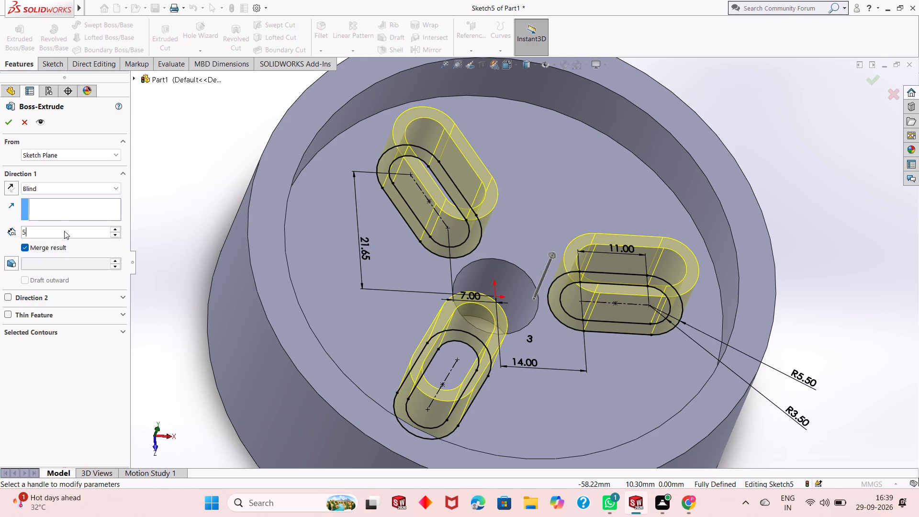
pyautogui.click(6, 124)
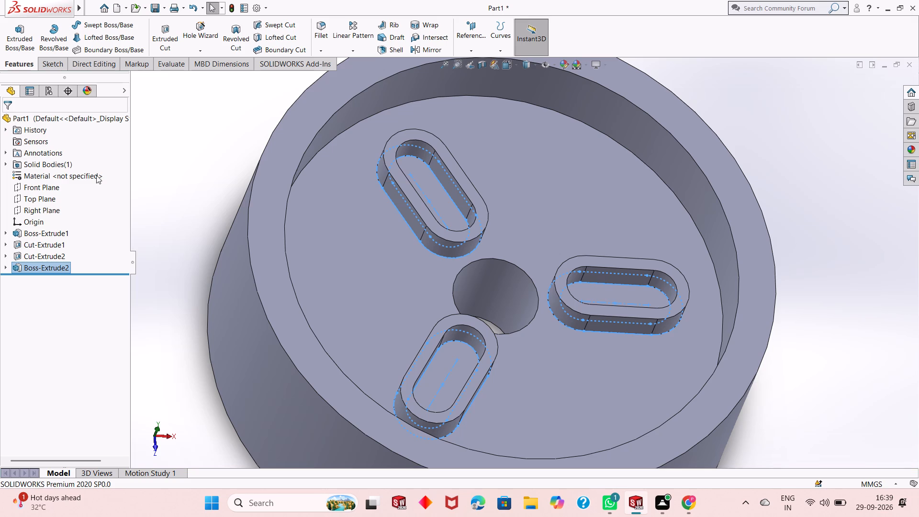
# Examine the raised slot rims and the central through hole inside the recess, from tilted and close-up views.
pyautogui.scroll(3, 351, 234)
pyautogui.click(273, 230)
pyautogui.moveTo(415, 298); pyautogui.dragTo(417, 269, button='middle')
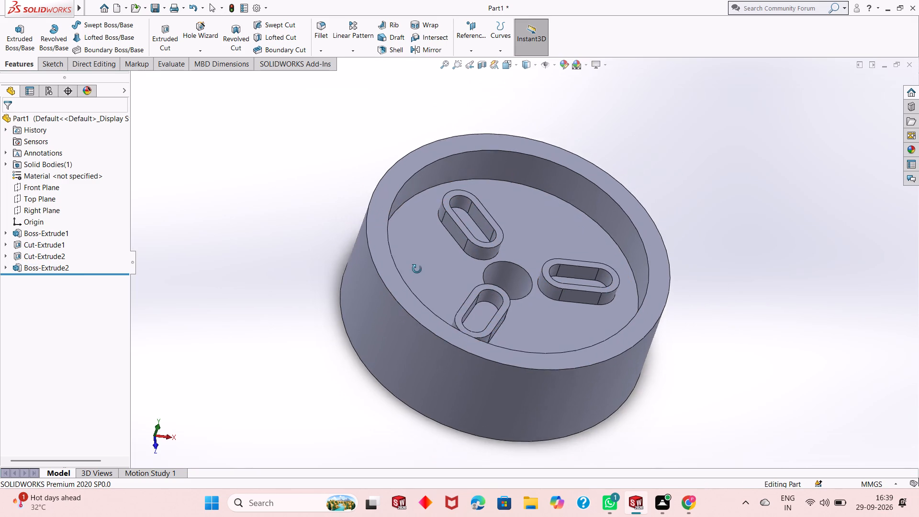
pyautogui.moveTo(417, 269); pyautogui.dragTo(426, 255, button='middle')
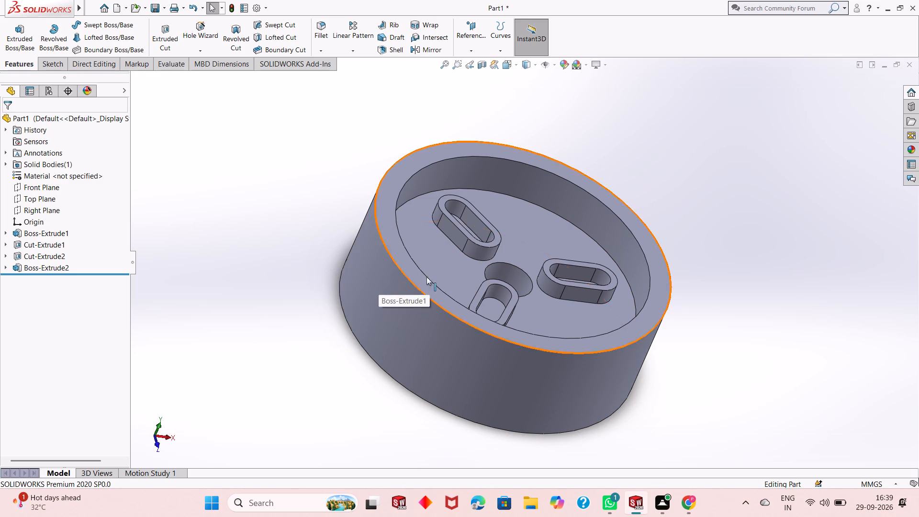
pyautogui.moveTo(497, 239); pyautogui.dragTo(475, 274, button='middle')
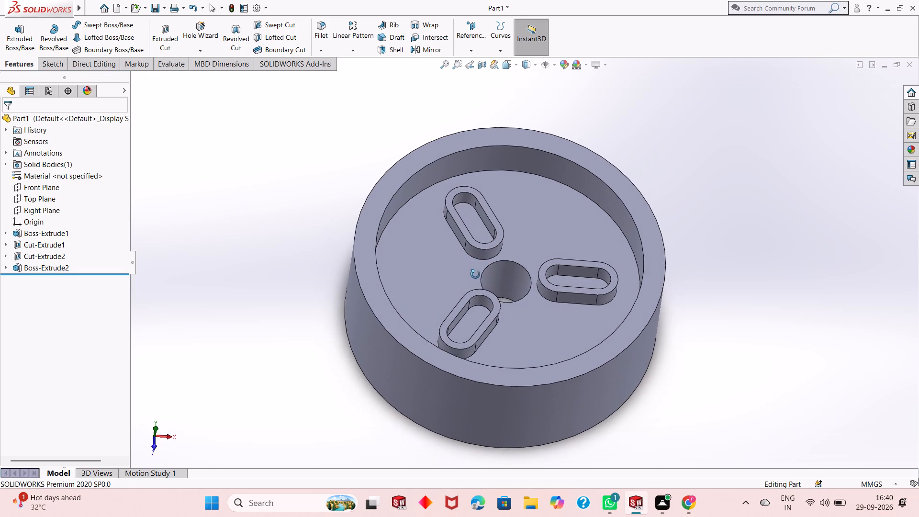
pyautogui.moveTo(475, 274); pyautogui.dragTo(473, 284, button='middle')
pyautogui.scroll(-2, 533, 206)
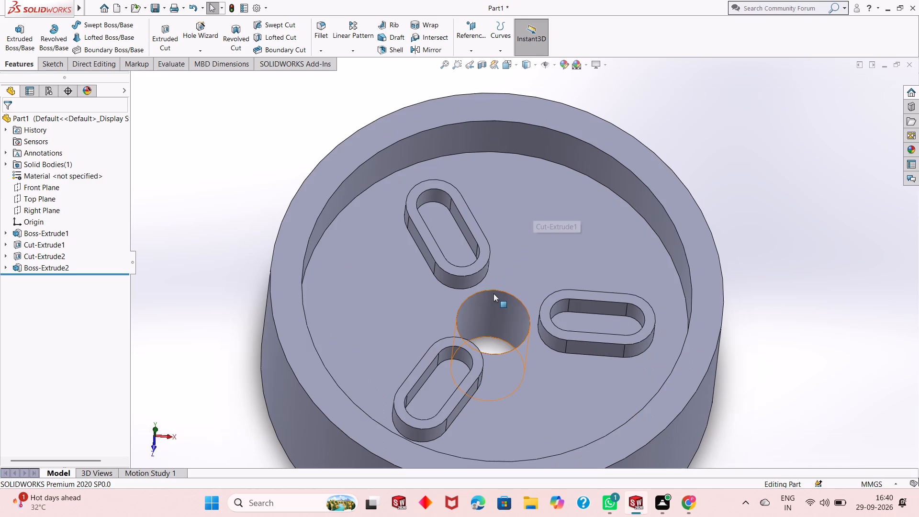
pyautogui.scroll(1, 492, 294)
pyautogui.scroll(-1, 453, 282)
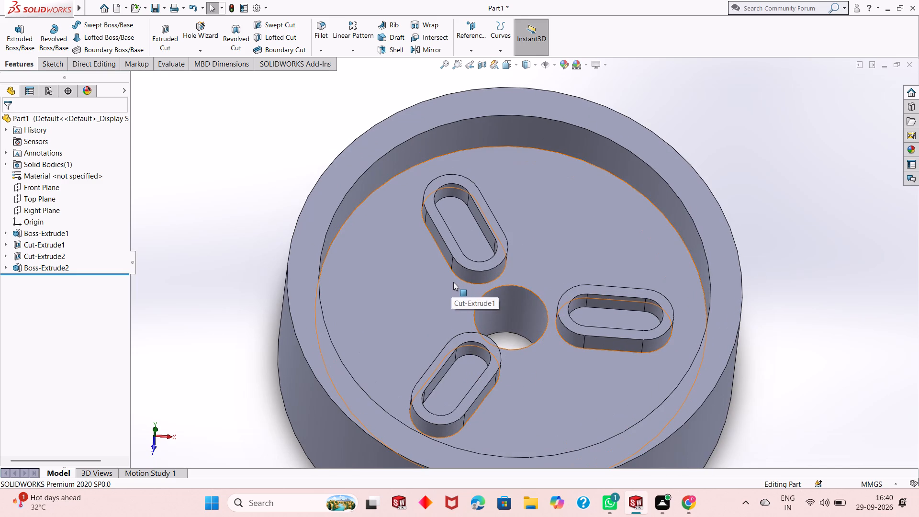
pyautogui.scroll(1, 545, 342)
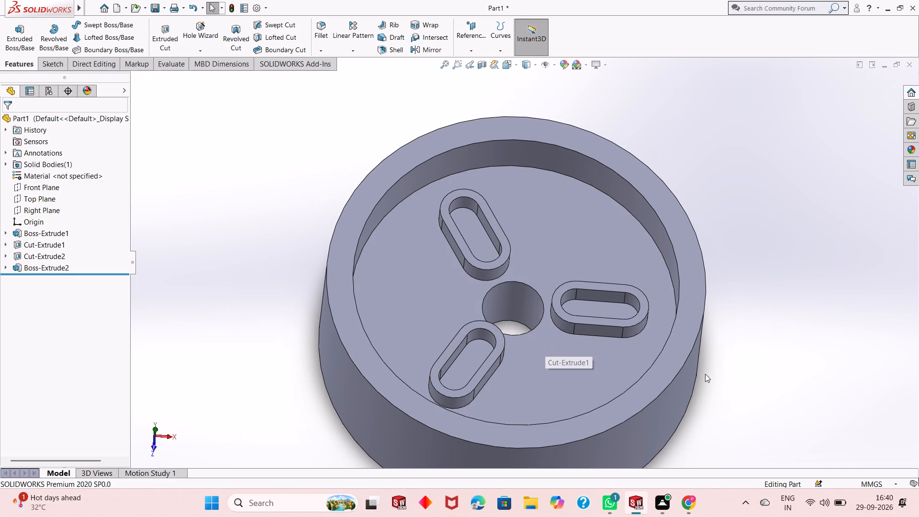
pyautogui.middleClick(720, 402)
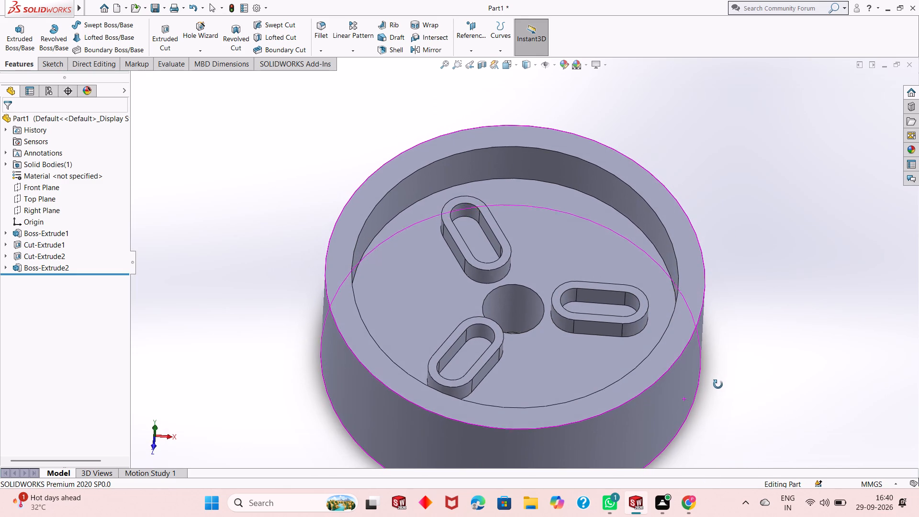
pyautogui.scroll(1, 543, 363)
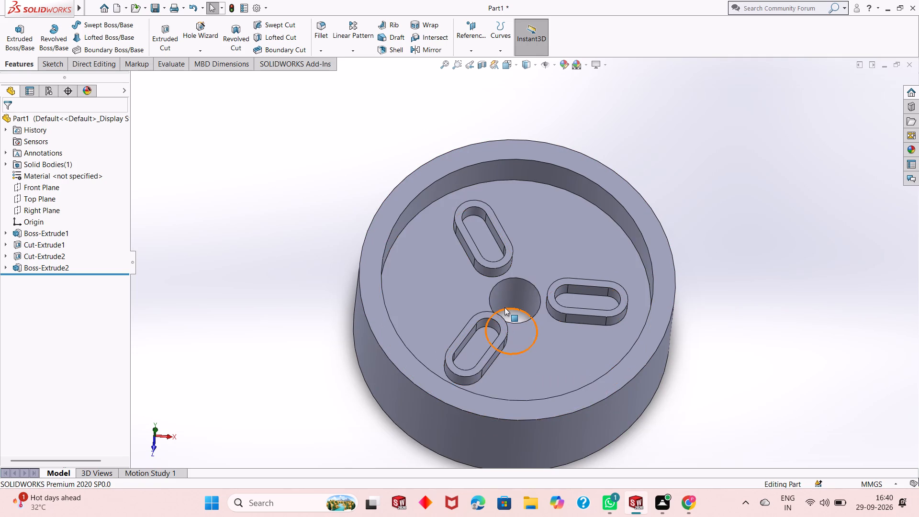
pyautogui.scroll(-3, 504, 307)
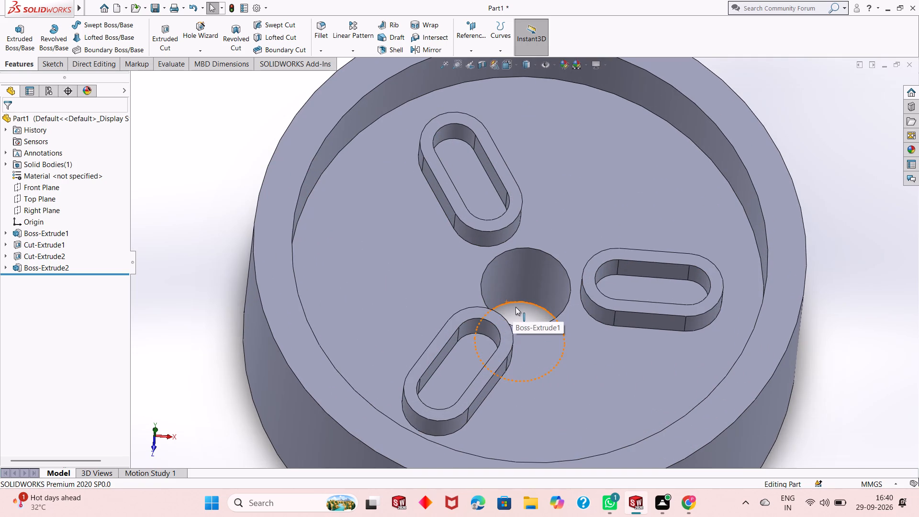
pyautogui.scroll(-3, 516, 307)
pyautogui.scroll(1, 516, 306)
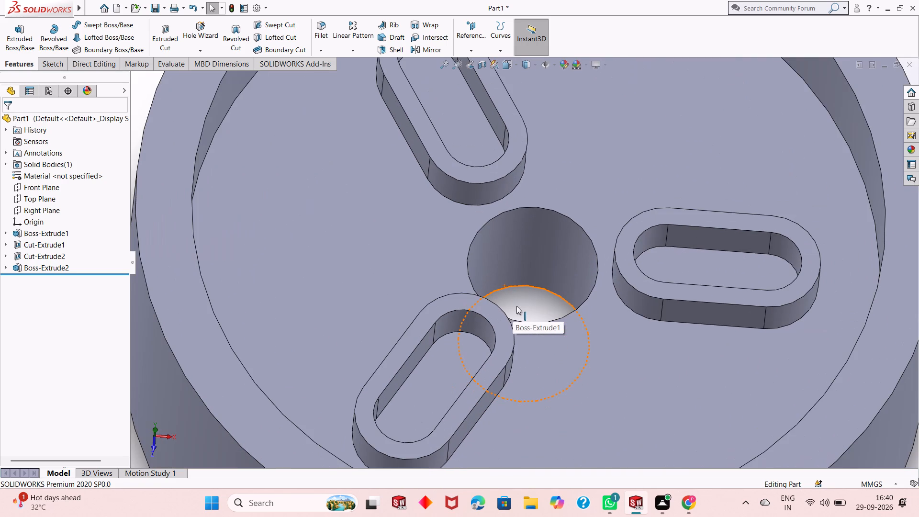
pyautogui.scroll(-2, 552, 289)
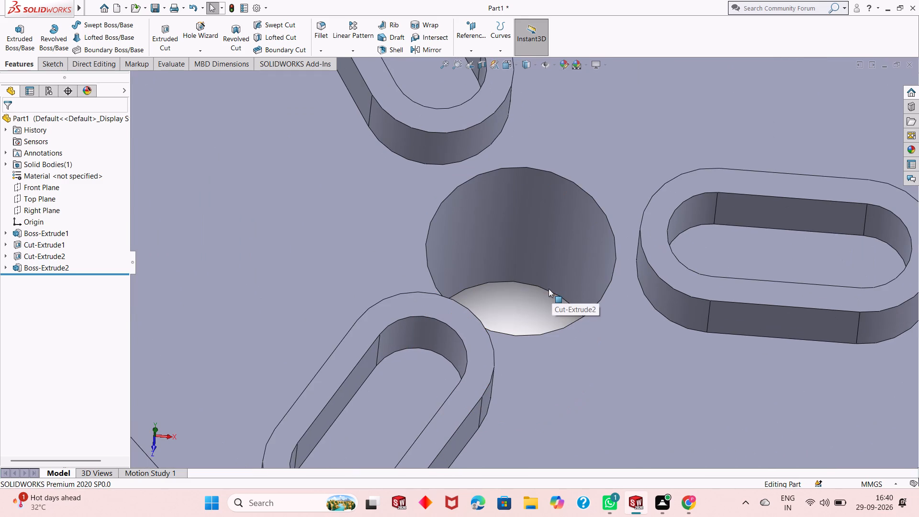
pyautogui.scroll(-1, 549, 289)
pyautogui.scroll(3, 546, 292)
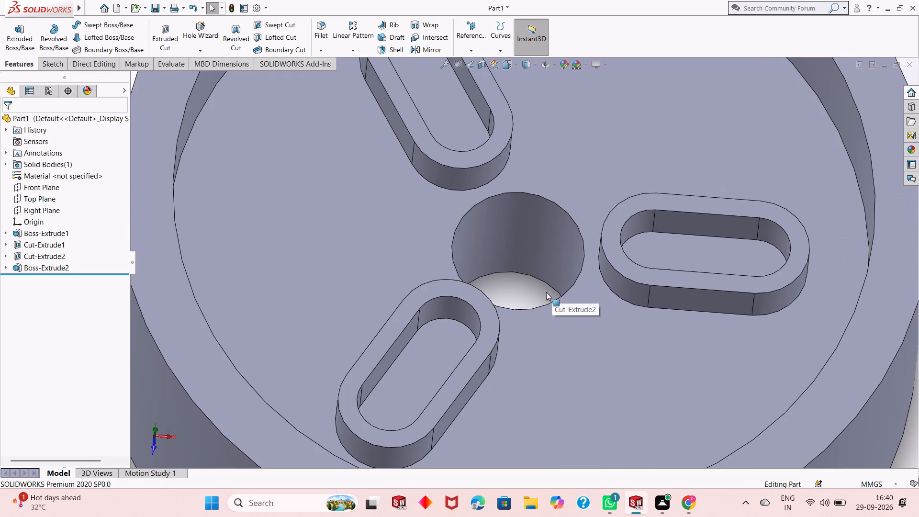
pyautogui.scroll(5, 546, 292)
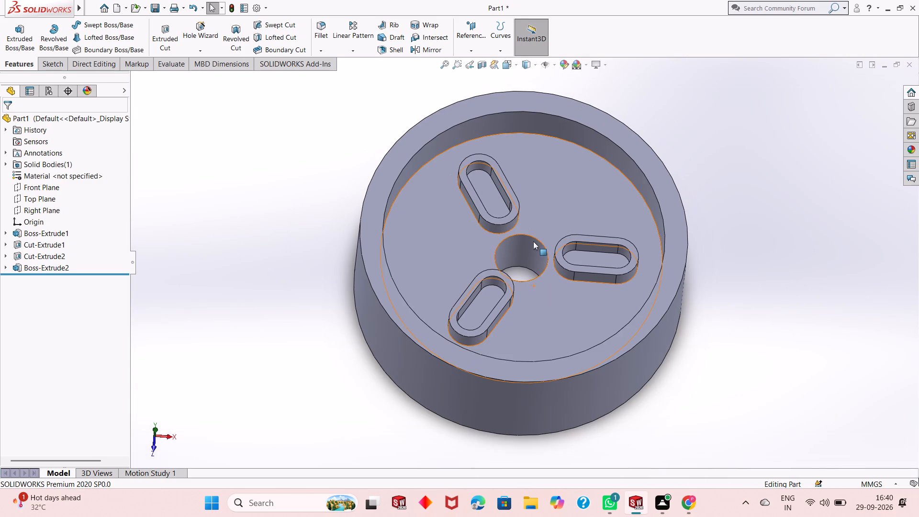
pyautogui.scroll(-1, 538, 223)
pyautogui.scroll(1, 525, 254)
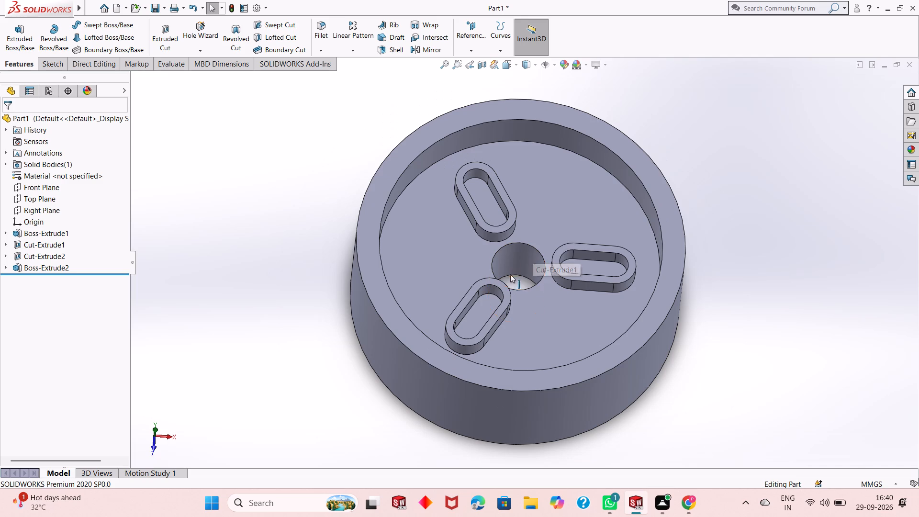
# Inspect the whole part from several sides, including its underside, outer wall and the slot rims in the recess.
pyautogui.moveTo(348, 393); pyautogui.dragTo(348, 345, button='middle')
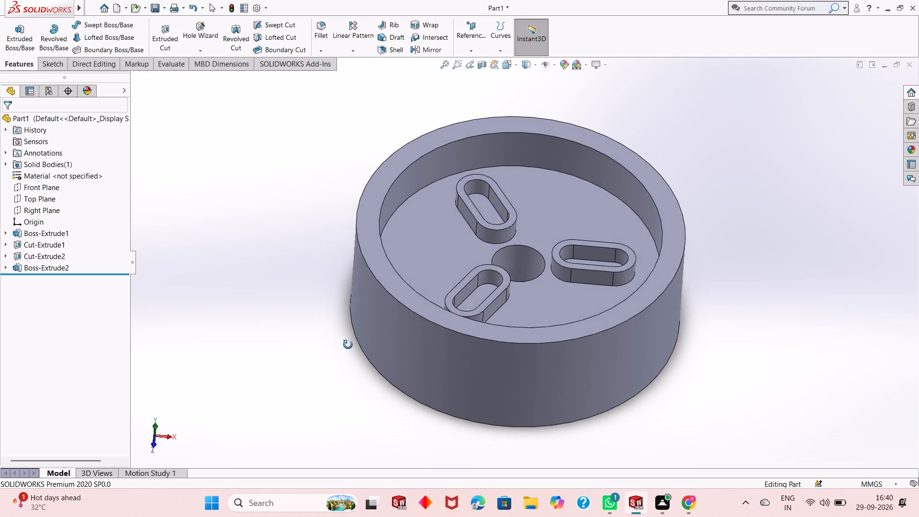
pyautogui.moveTo(348, 345); pyautogui.dragTo(526, 302, button='middle')
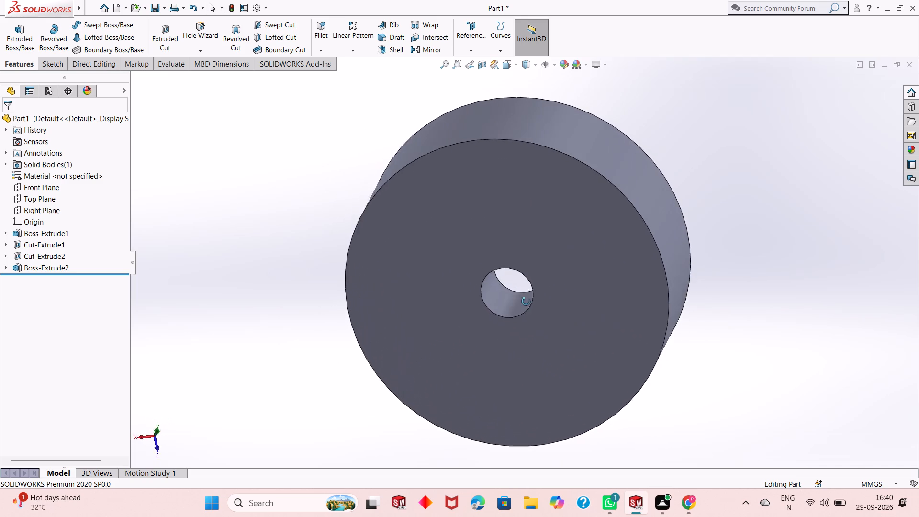
pyautogui.moveTo(526, 302); pyautogui.dragTo(429, 387, button='middle')
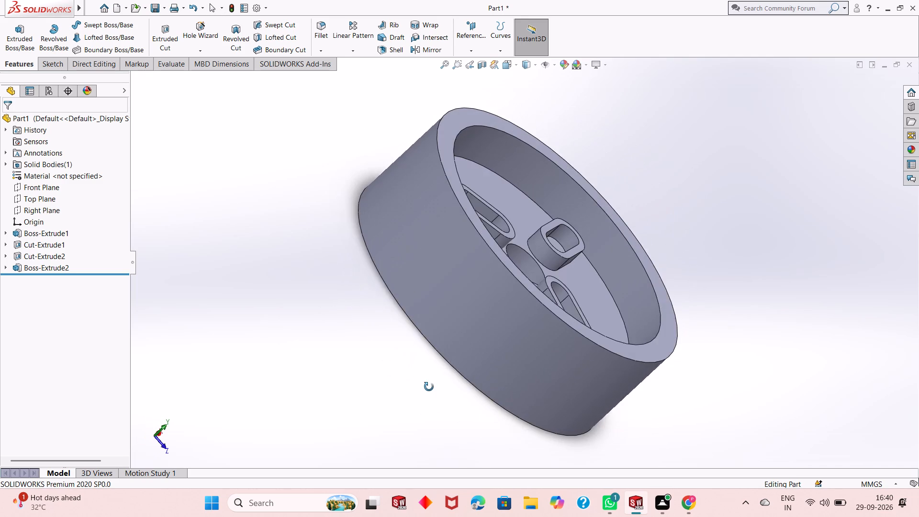
pyautogui.moveTo(429, 387); pyautogui.dragTo(414, 401, button='middle')
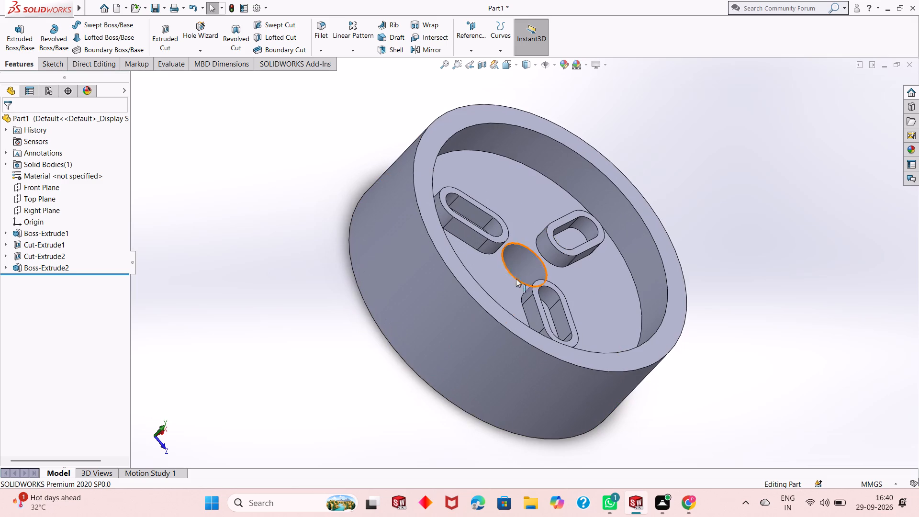
pyautogui.moveTo(520, 274); pyautogui.dragTo(483, 309, button='middle')
pyautogui.scroll(1, 519, 260)
pyautogui.scroll(-2, 558, 199)
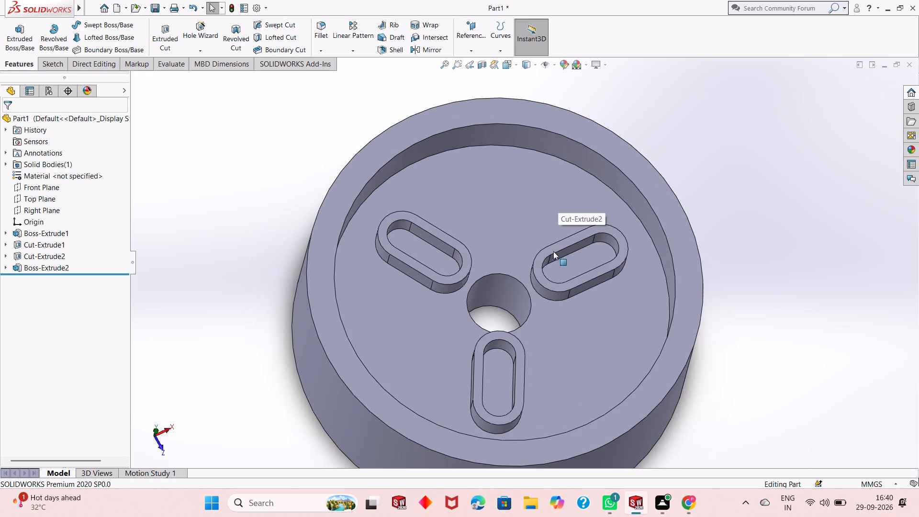
pyautogui.moveTo(546, 349); pyautogui.dragTo(546, 332, button='middle')
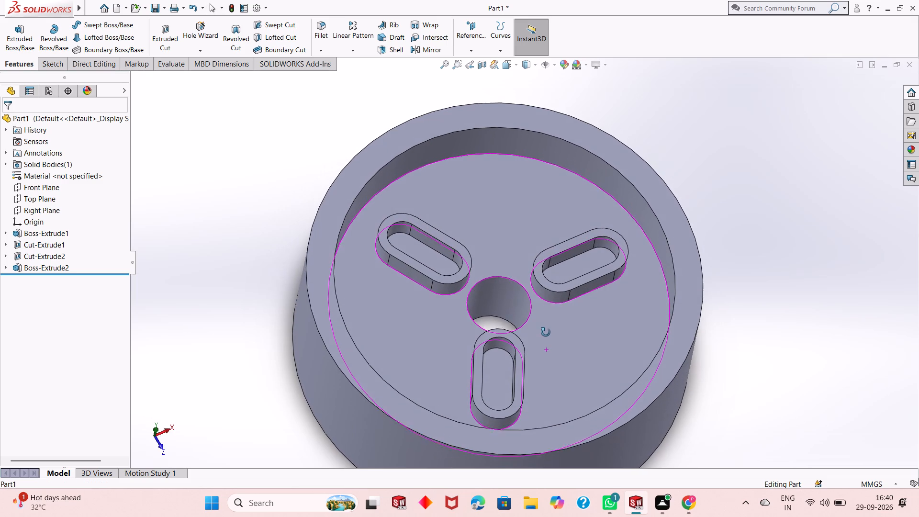
pyautogui.moveTo(546, 332); pyautogui.dragTo(550, 290, button='middle')
pyautogui.scroll(1, 528, 316)
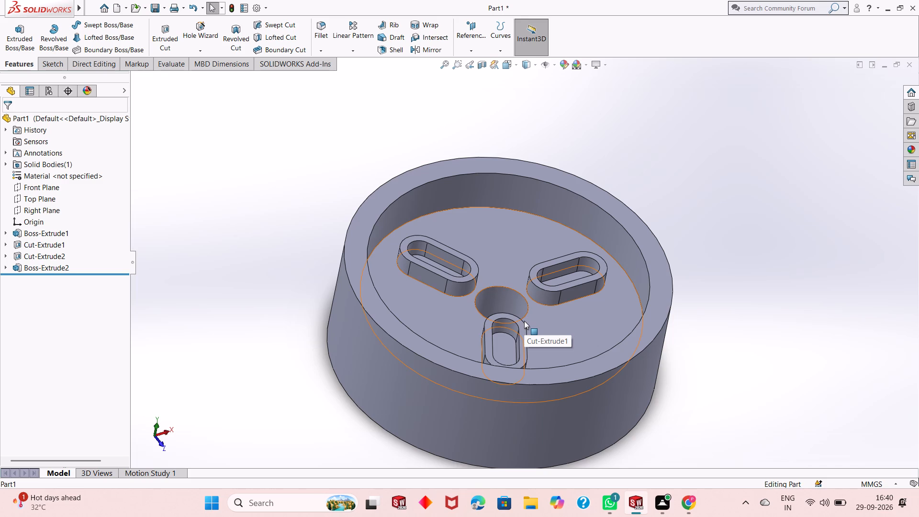
pyautogui.scroll(1, 522, 326)
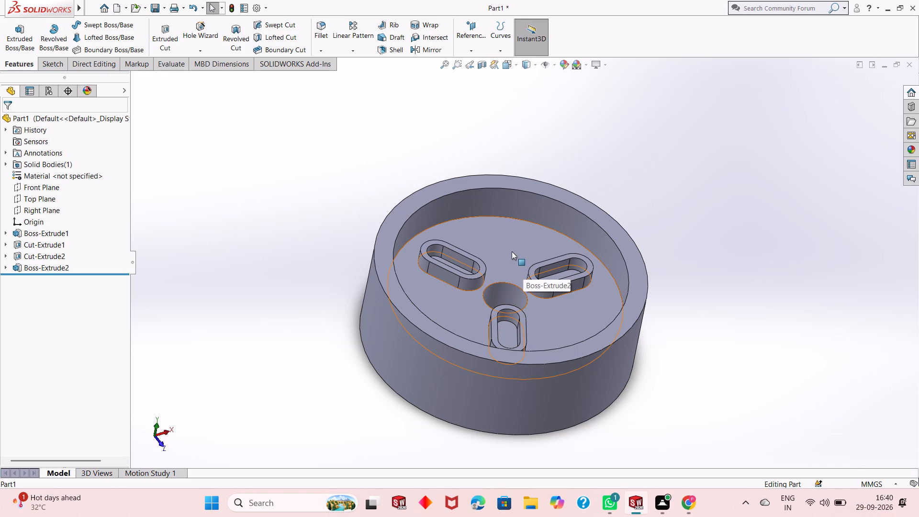
pyautogui.moveTo(512, 251); pyautogui.dragTo(511, 276, button='middle')
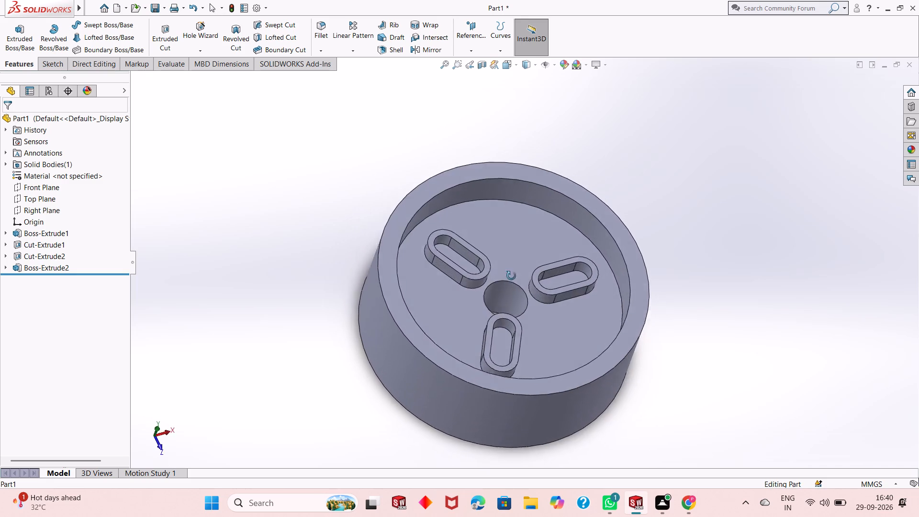
pyautogui.moveTo(511, 276); pyautogui.dragTo(609, 168, button='middle')
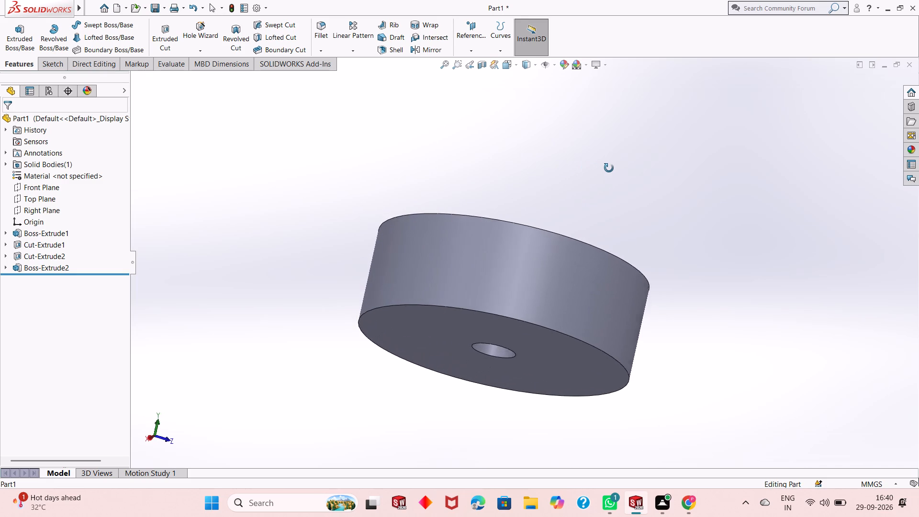
pyautogui.moveTo(609, 168); pyautogui.dragTo(514, 269, button='middle')
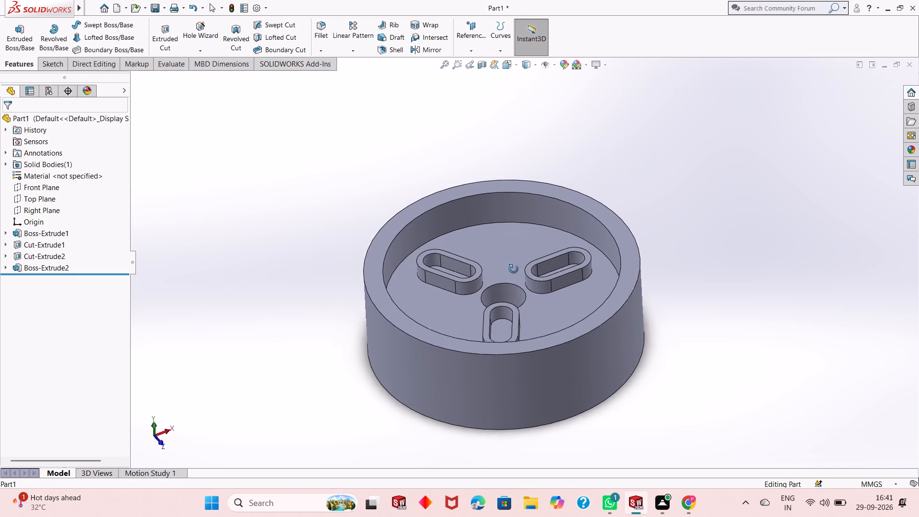
pyautogui.moveTo(514, 269); pyautogui.dragTo(524, 325, button='middle')
pyautogui.scroll(-2, 541, 288)
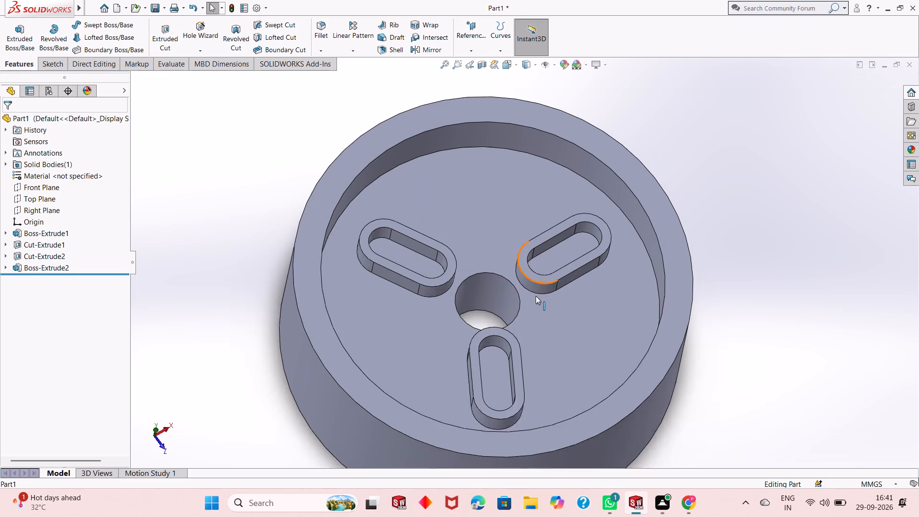
pyautogui.scroll(-1, 536, 296)
pyautogui.scroll(2, 501, 302)
pyautogui.moveTo(676, 361); pyautogui.dragTo(679, 351, button='middle')
pyautogui.scroll(1, 615, 347)
pyautogui.scroll(-1, 560, 310)
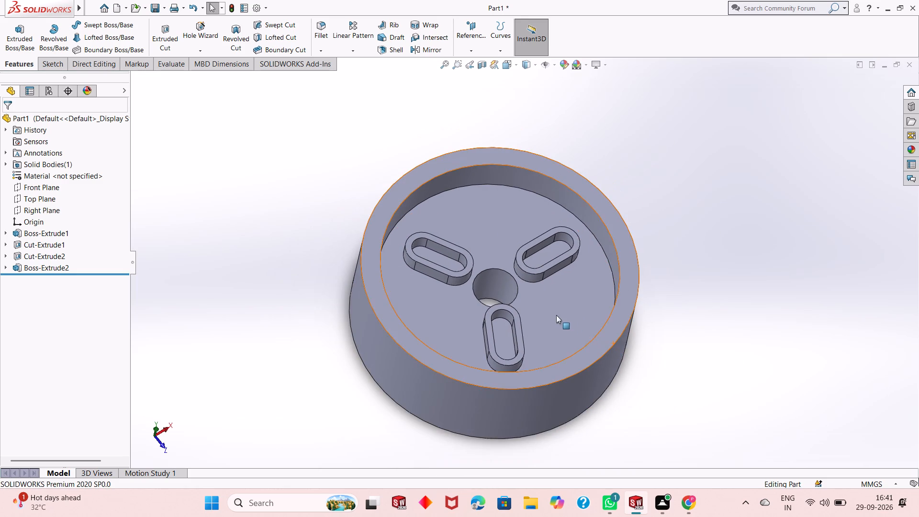
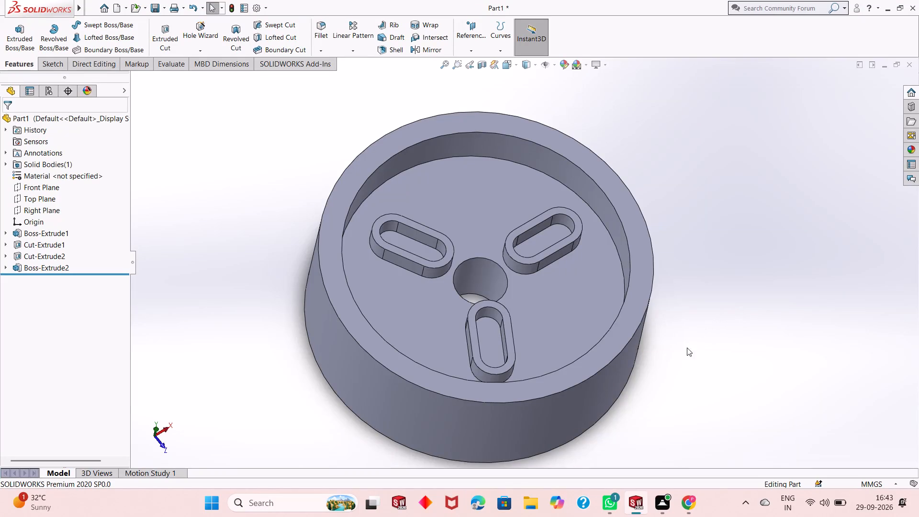
# Inspect the part's recess, slot rims, outer wall and underside from several tilted and close-up views.
pyautogui.scroll(-3, 512, 273)
pyautogui.scroll(-1, 502, 318)
pyautogui.moveTo(549, 334); pyautogui.dragTo(556, 284, button='middle')
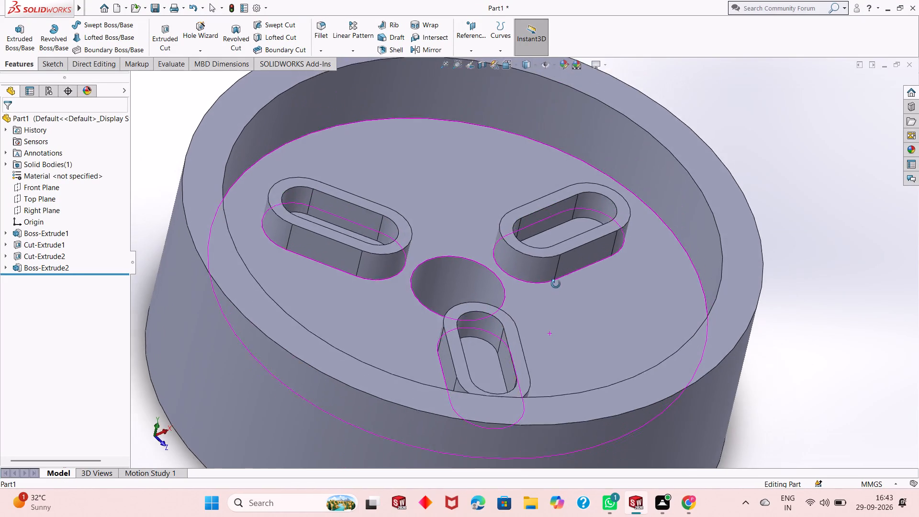
pyautogui.moveTo(556, 284); pyautogui.dragTo(559, 266, button='middle')
pyautogui.scroll(3, 540, 272)
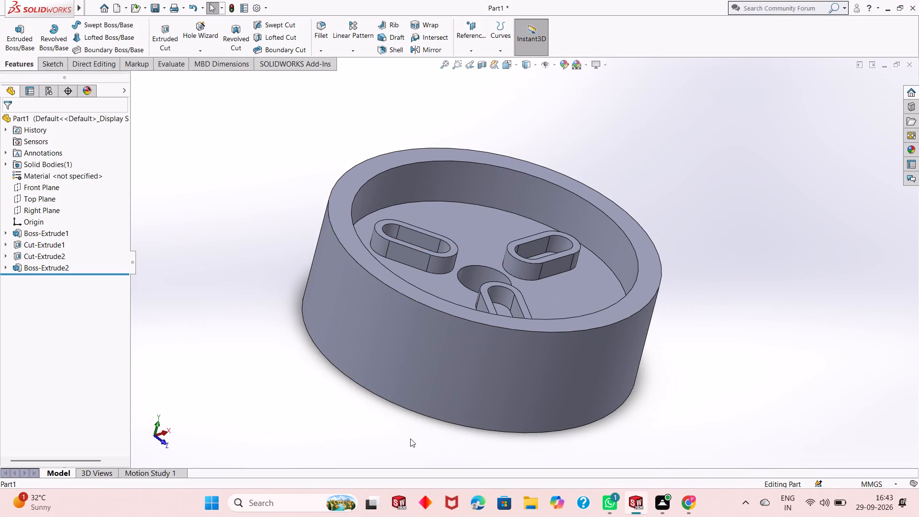
pyautogui.moveTo(410, 438); pyautogui.dragTo(471, 260, button='middle')
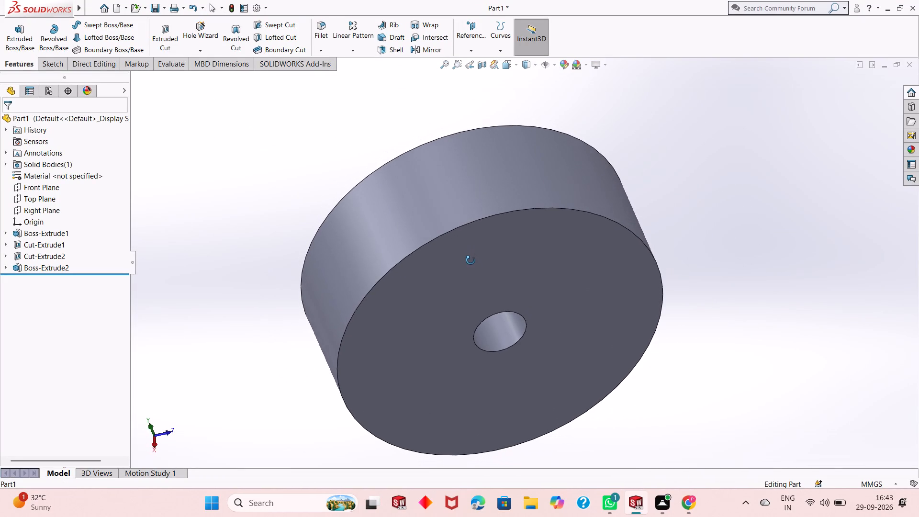
pyautogui.moveTo(471, 260); pyautogui.dragTo(424, 329, button='middle')
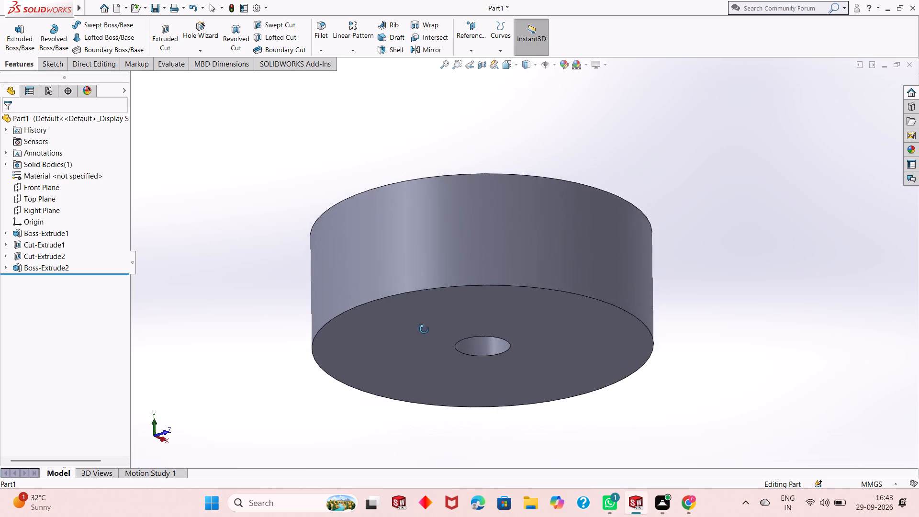
pyautogui.moveTo(424, 329); pyautogui.dragTo(375, 427, button='middle')
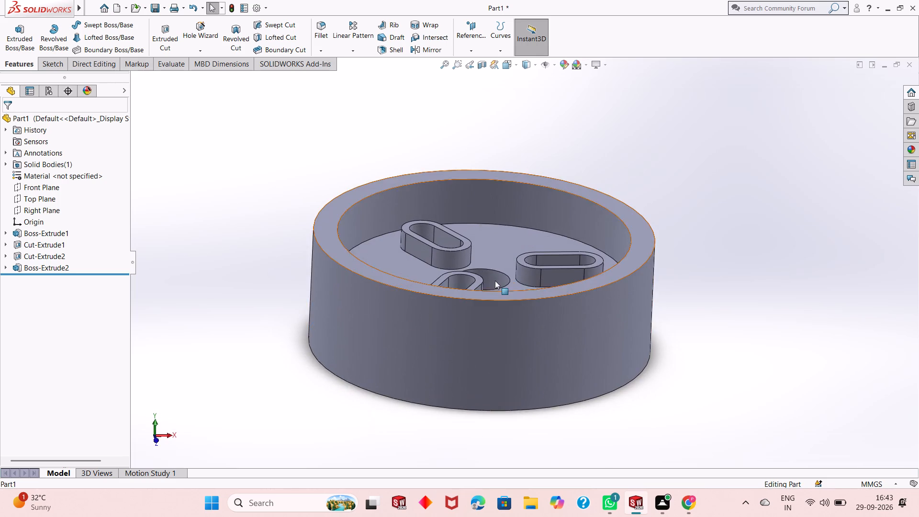
pyautogui.moveTo(518, 271); pyautogui.dragTo(512, 416, button='middle')
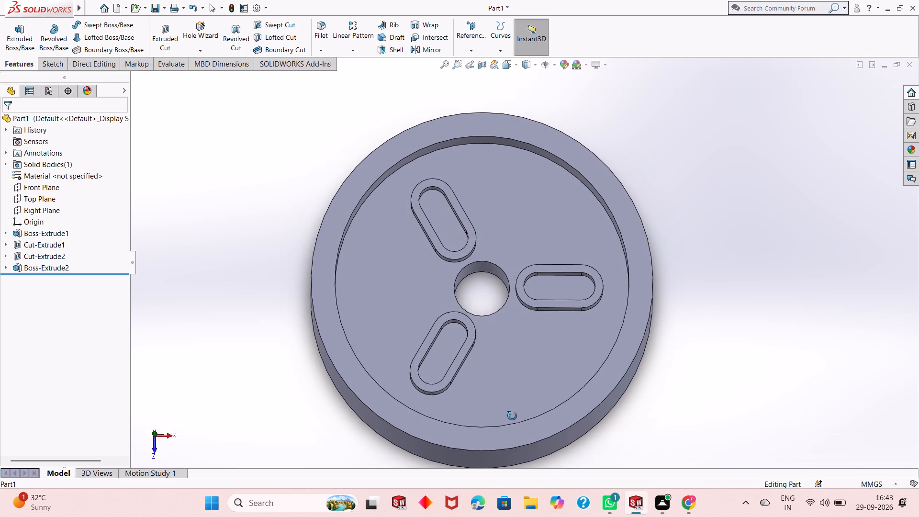
pyautogui.moveTo(512, 416); pyautogui.dragTo(522, 312, button='middle')
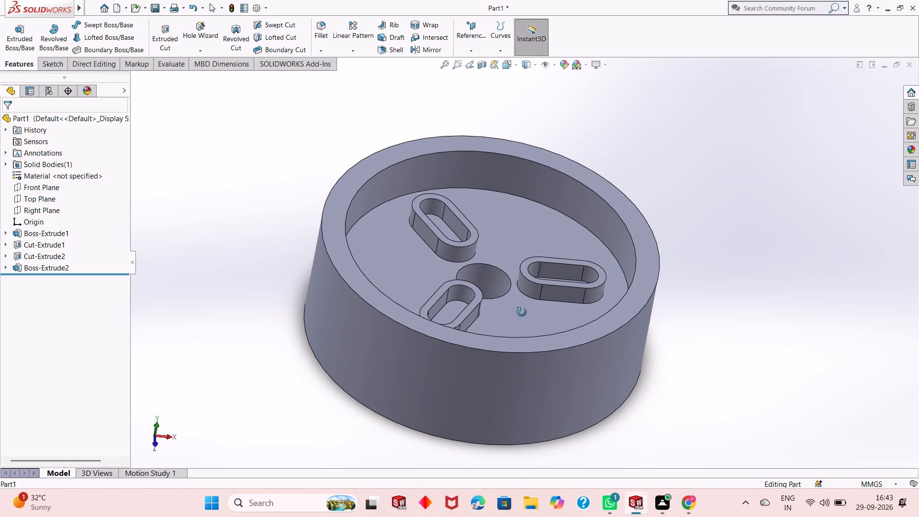
pyautogui.moveTo(522, 312); pyautogui.dragTo(521, 310, button='middle')
pyautogui.scroll(-5, 491, 258)
pyautogui.scroll(5, 525, 304)
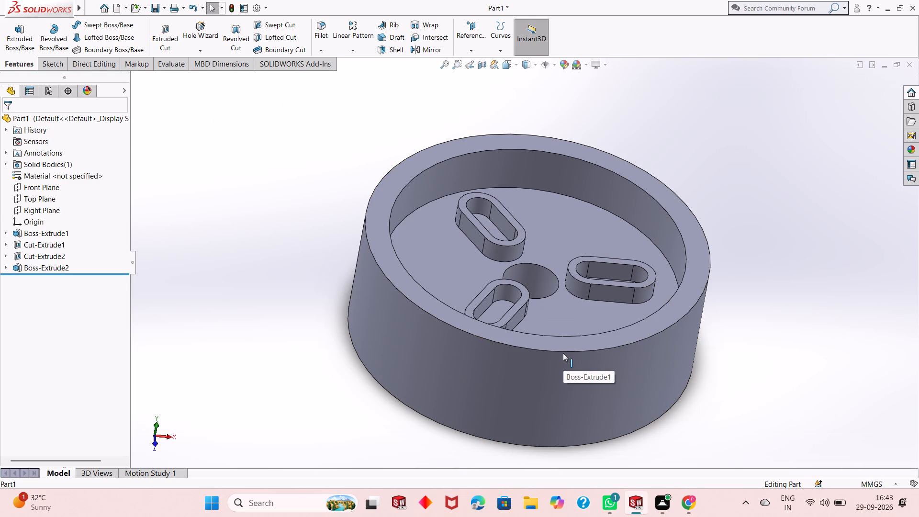
pyautogui.scroll(1, 494, 317)
pyautogui.moveTo(494, 317); pyautogui.dragTo(507, 293, button='middle')
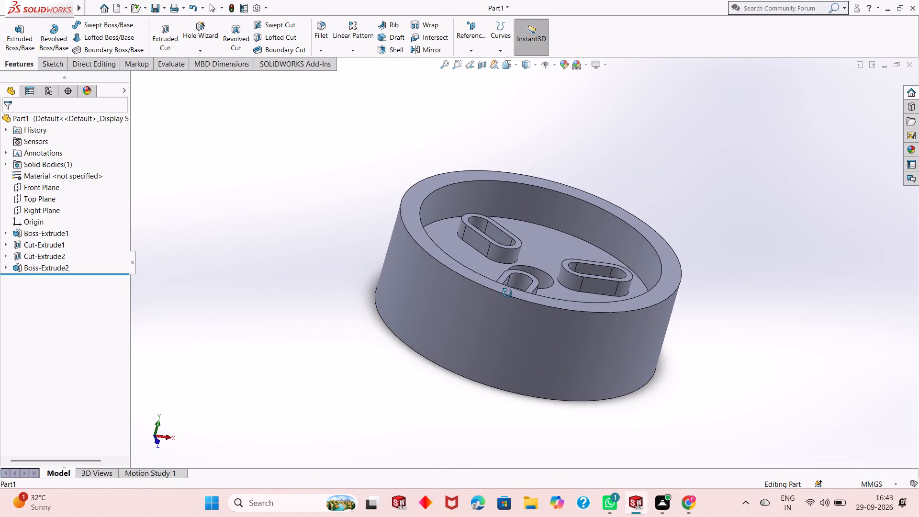
pyautogui.moveTo(507, 293); pyautogui.dragTo(514, 271, button='middle')
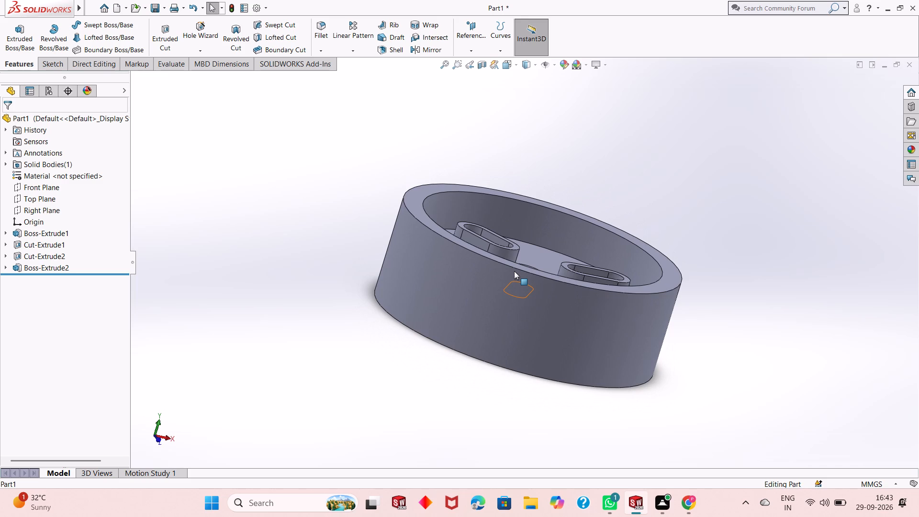
# Start a sketch on the disc's flat bottom face and view it face-on.
pyautogui.moveTo(554, 287); pyautogui.dragTo(567, 177, button='middle')
pyautogui.click(565, 280)
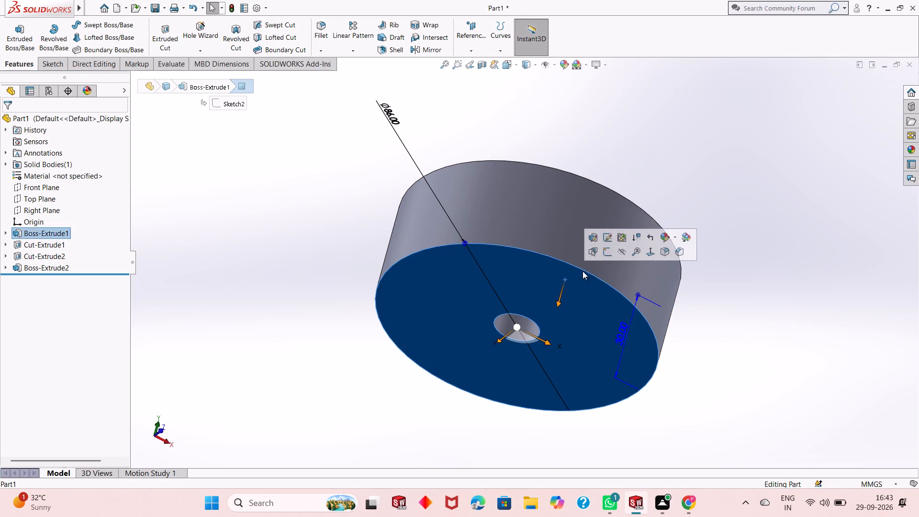
pyautogui.click(607, 256)
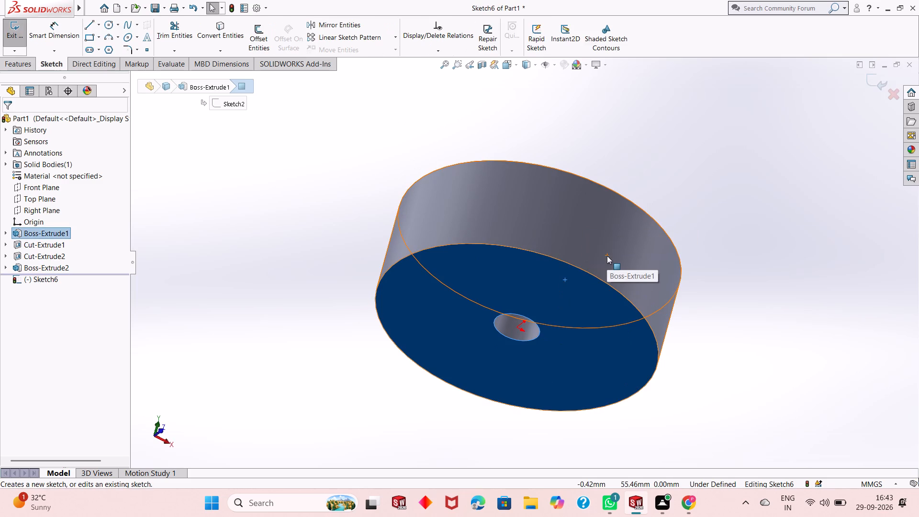
pyautogui.hotkey('ctrl', '8')
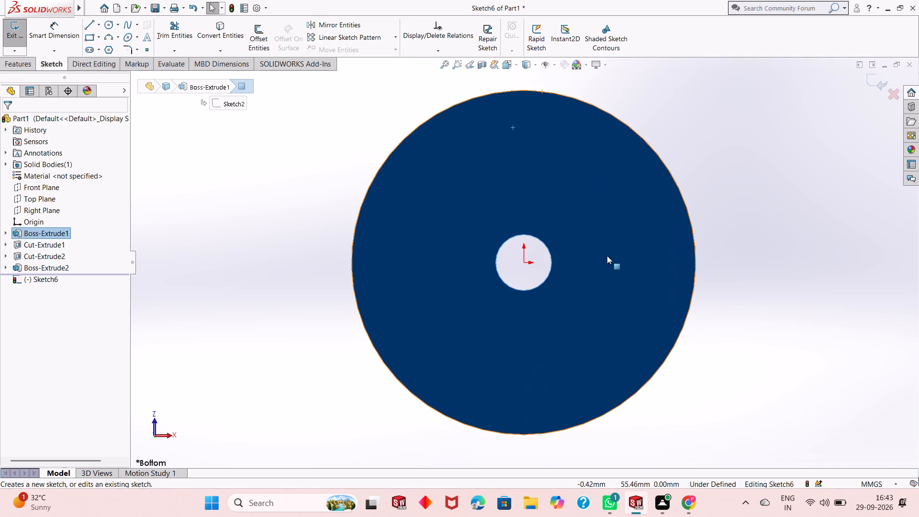
pyautogui.scroll(1, 566, 261)
pyautogui.scroll(-1, 593, 222)
pyautogui.click(302, 250)
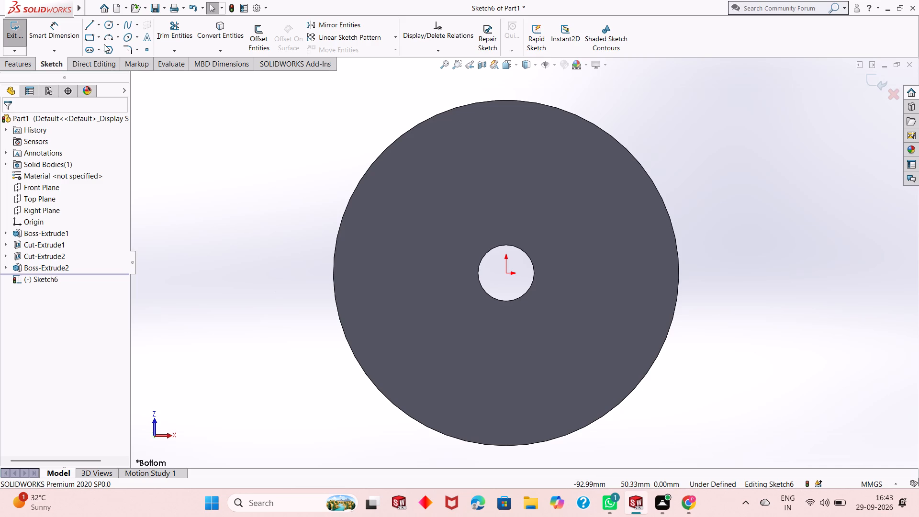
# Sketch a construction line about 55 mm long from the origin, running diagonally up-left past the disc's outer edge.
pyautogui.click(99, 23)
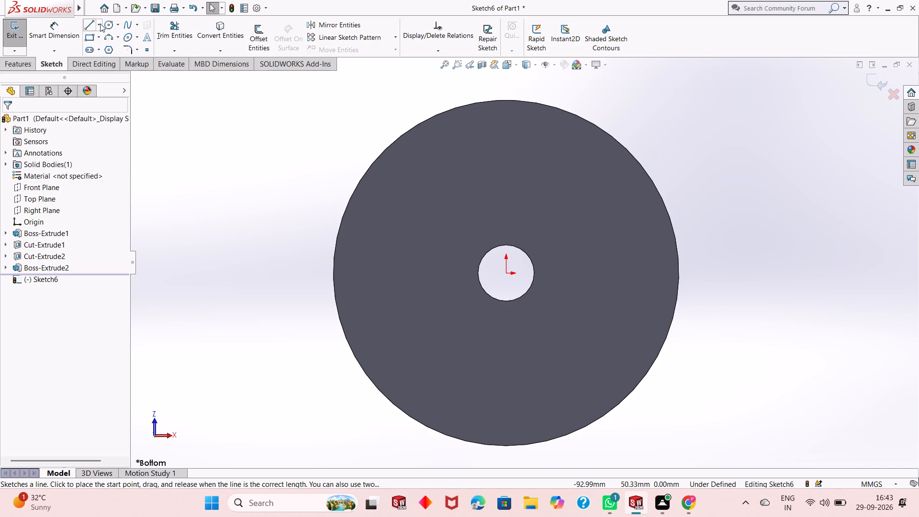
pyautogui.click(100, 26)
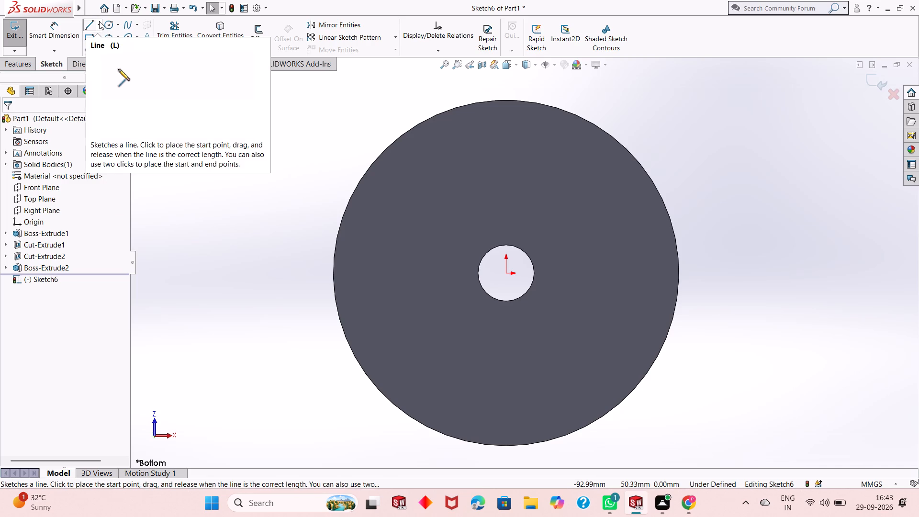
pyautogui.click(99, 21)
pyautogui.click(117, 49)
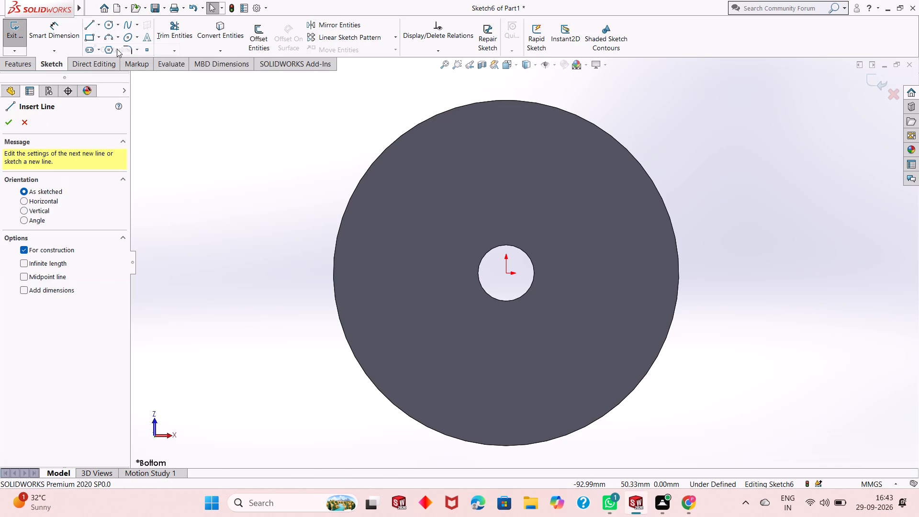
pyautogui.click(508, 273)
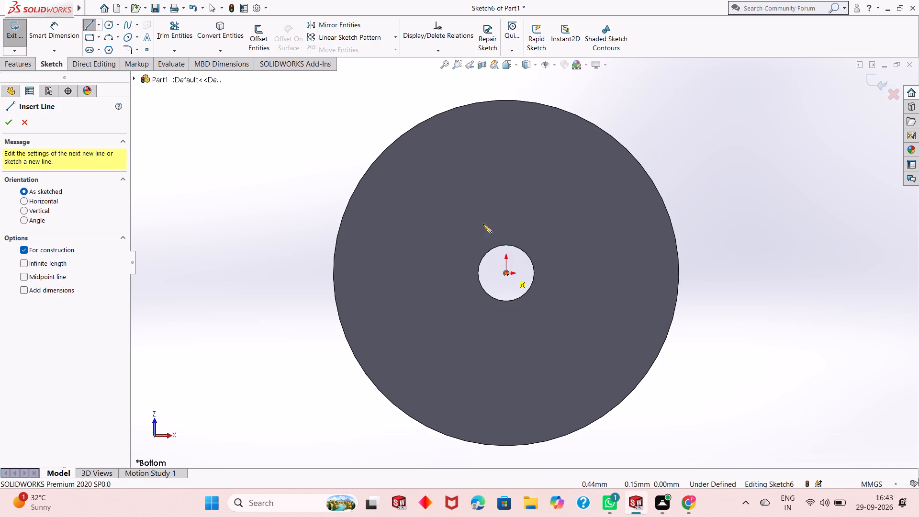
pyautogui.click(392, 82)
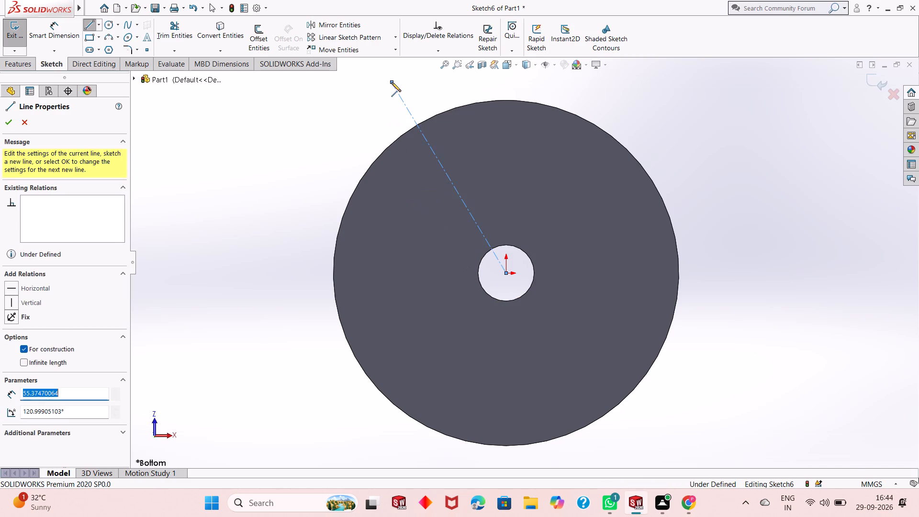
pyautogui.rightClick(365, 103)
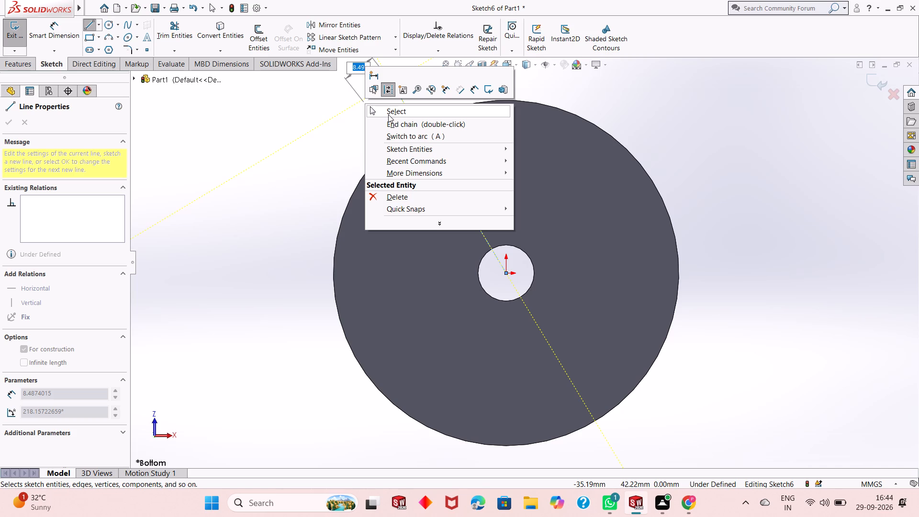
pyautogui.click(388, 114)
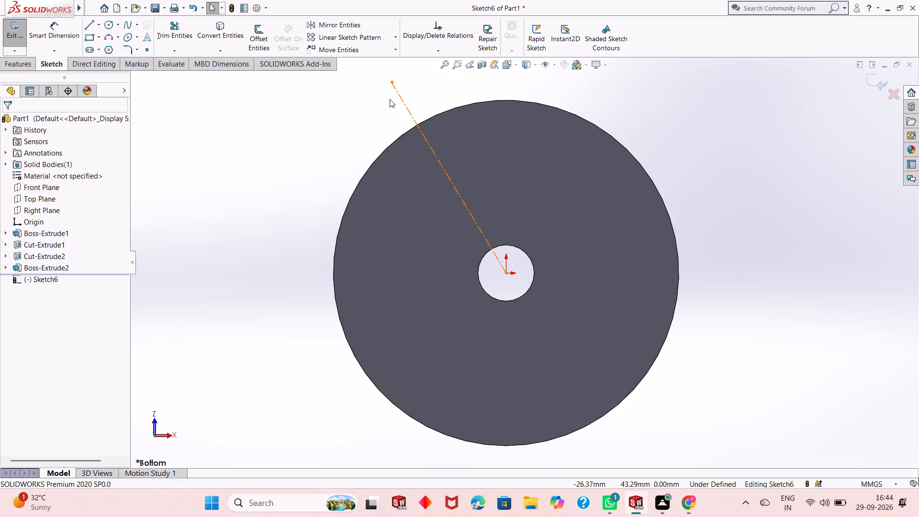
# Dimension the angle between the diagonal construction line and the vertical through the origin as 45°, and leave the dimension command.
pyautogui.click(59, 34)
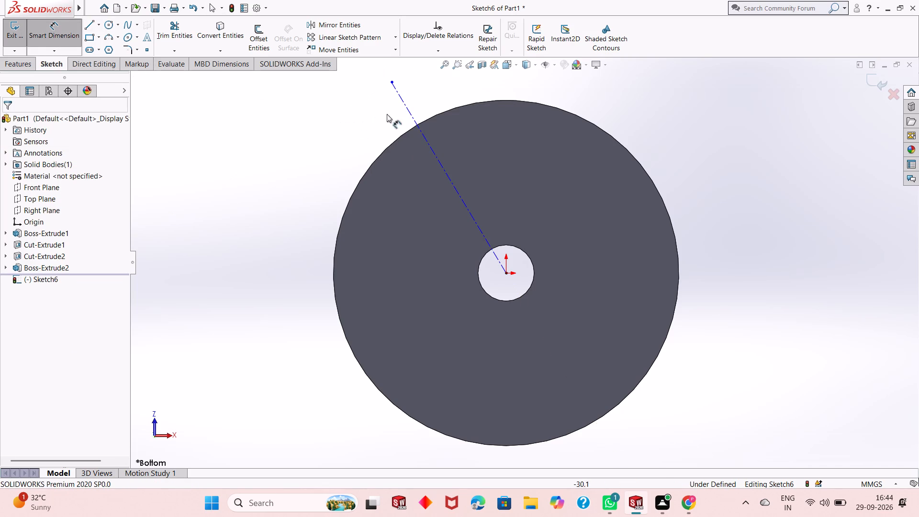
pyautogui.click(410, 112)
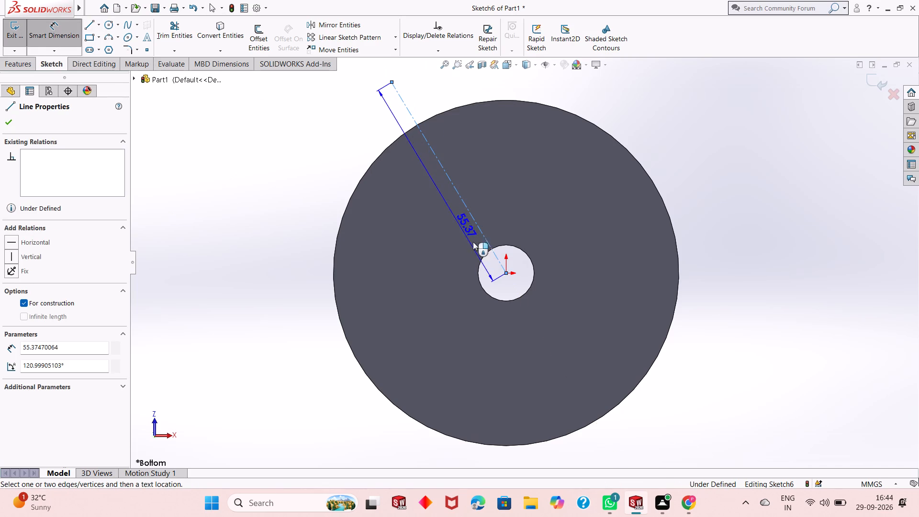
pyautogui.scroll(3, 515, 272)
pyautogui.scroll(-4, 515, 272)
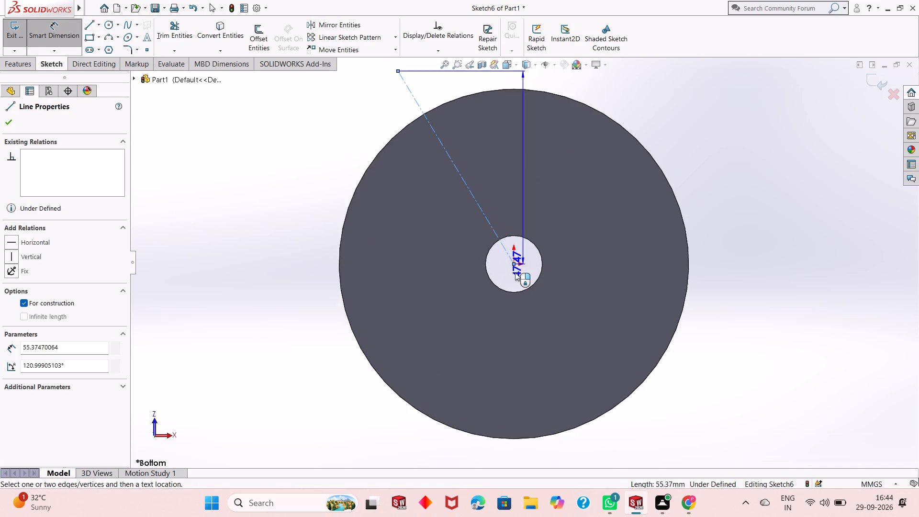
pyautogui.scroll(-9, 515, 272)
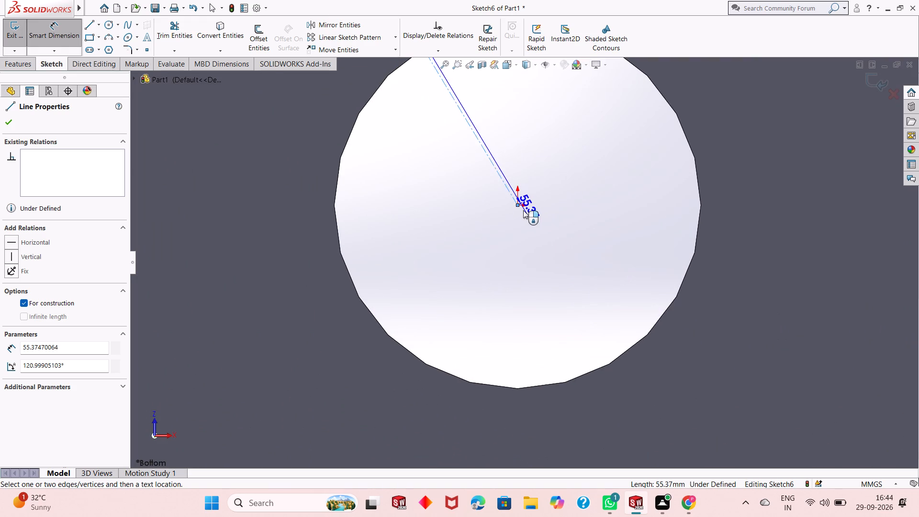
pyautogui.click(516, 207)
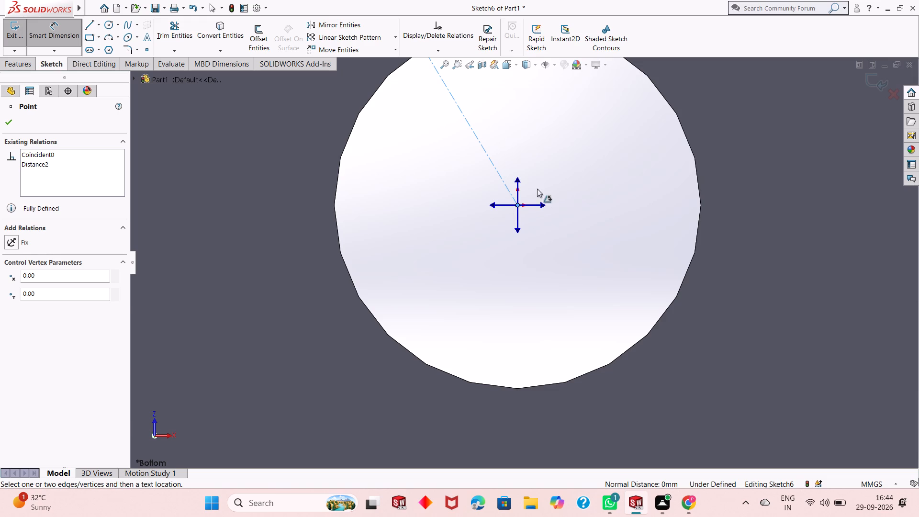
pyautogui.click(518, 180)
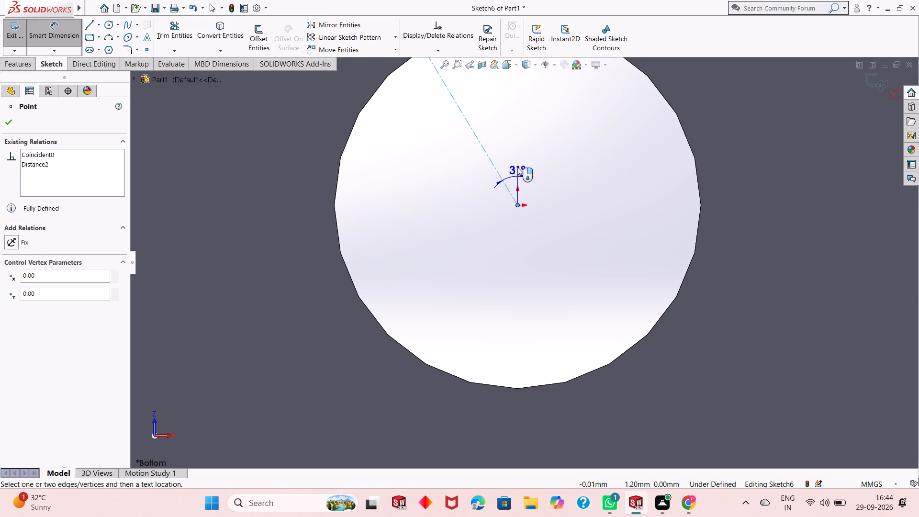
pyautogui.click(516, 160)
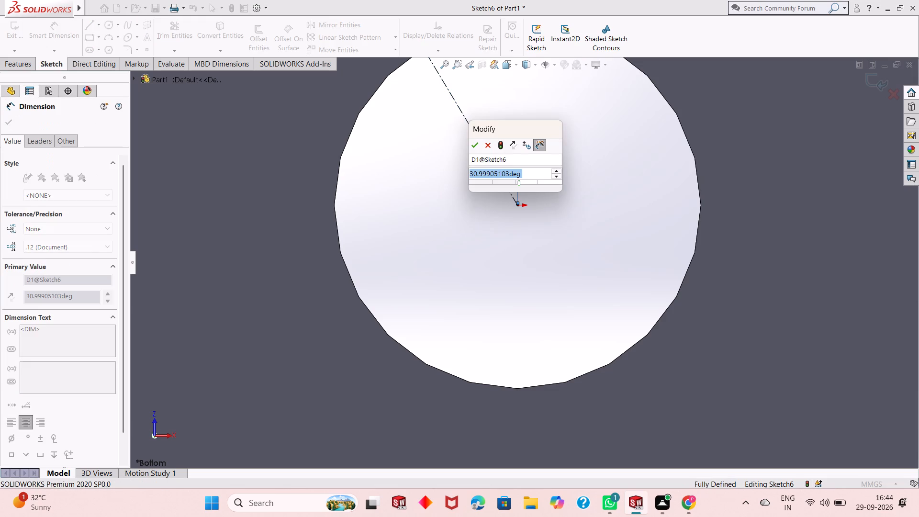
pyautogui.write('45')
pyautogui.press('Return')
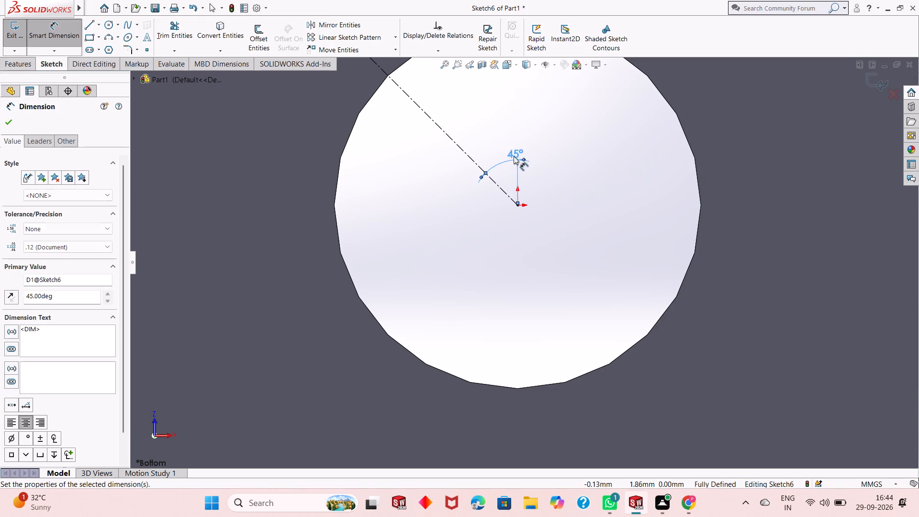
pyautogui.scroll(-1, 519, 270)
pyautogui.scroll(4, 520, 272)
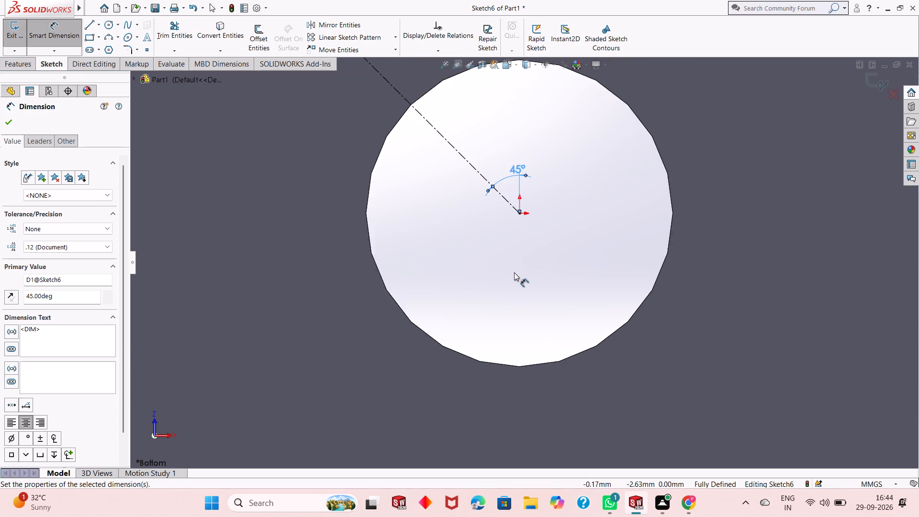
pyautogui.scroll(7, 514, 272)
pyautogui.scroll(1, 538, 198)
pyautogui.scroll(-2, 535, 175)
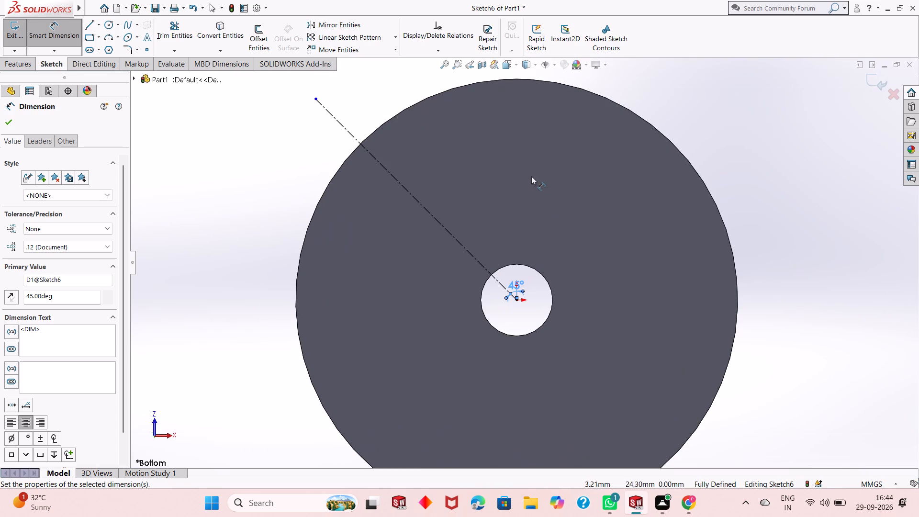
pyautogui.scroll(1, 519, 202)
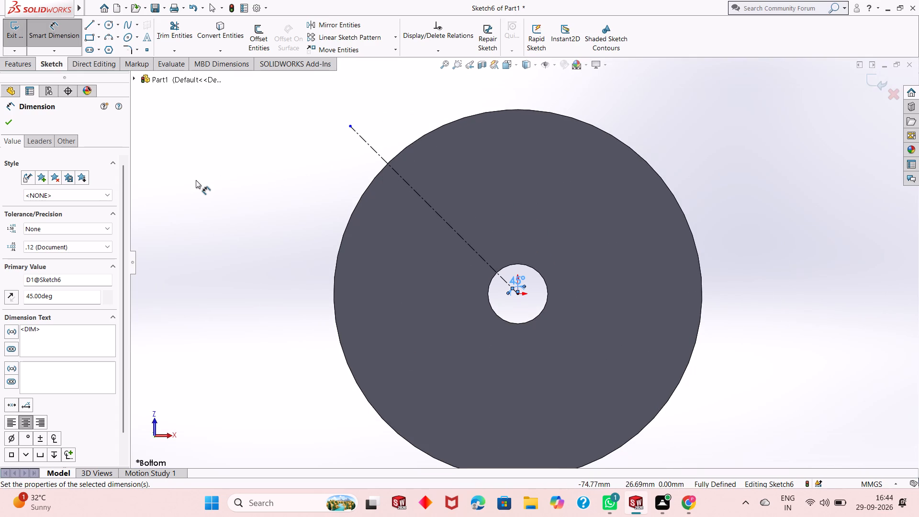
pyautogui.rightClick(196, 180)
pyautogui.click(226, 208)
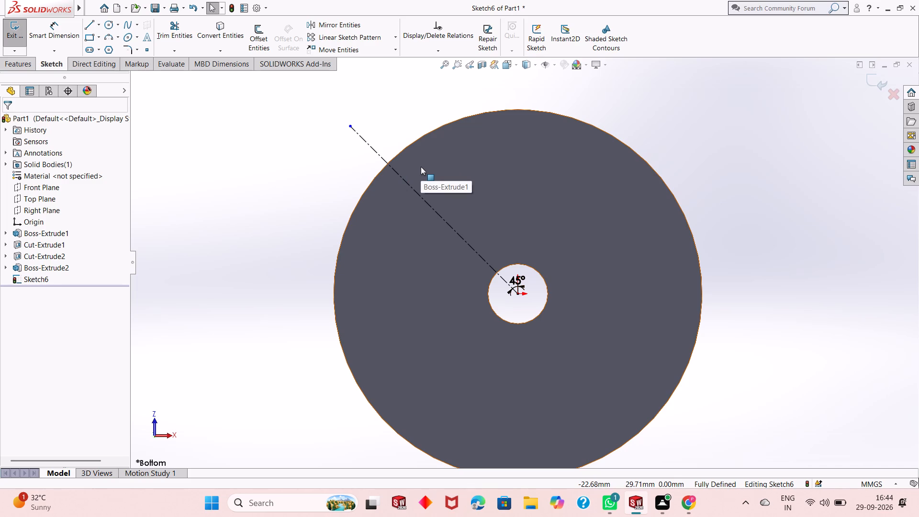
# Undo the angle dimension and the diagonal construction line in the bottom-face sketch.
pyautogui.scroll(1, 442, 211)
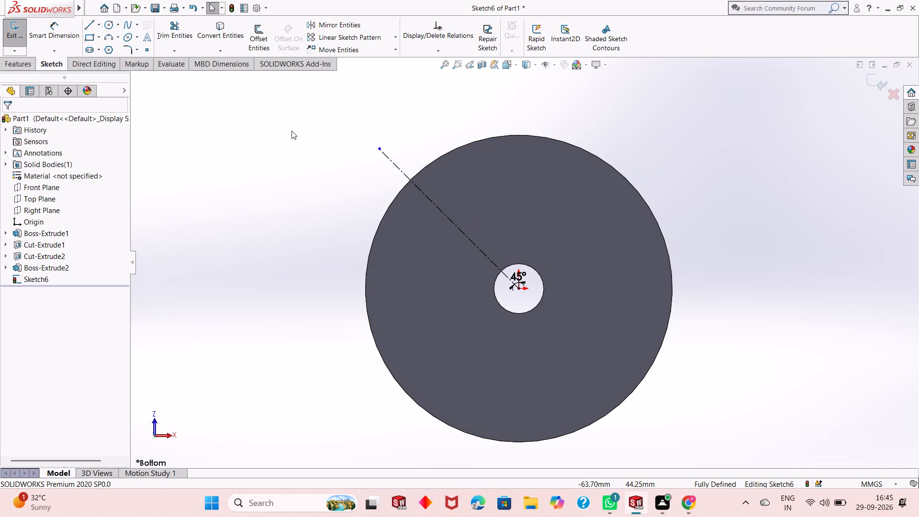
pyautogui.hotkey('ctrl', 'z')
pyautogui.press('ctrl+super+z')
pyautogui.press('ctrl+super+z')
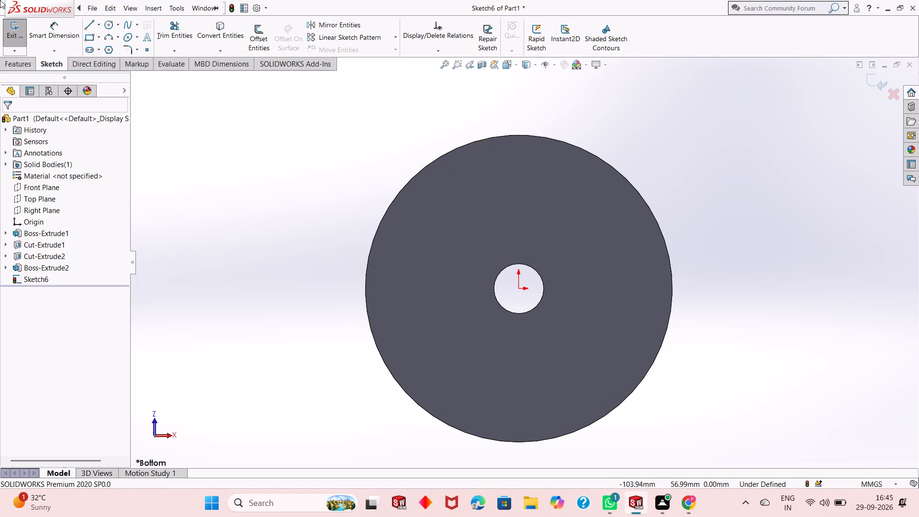
# Sketch a construction line about 63 mm long from the origin, running diagonally down-left past the disc's outer edge.
pyautogui.click(100, 22)
pyautogui.click(106, 45)
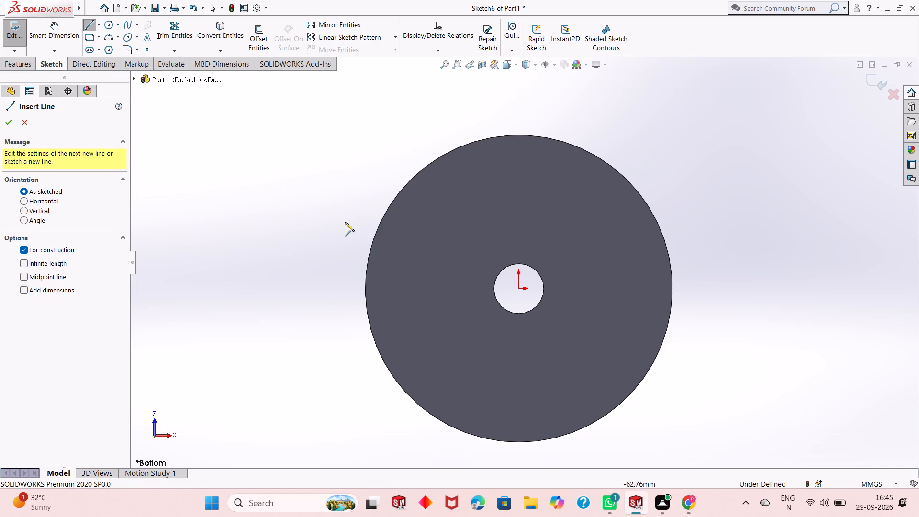
pyautogui.click(517, 289)
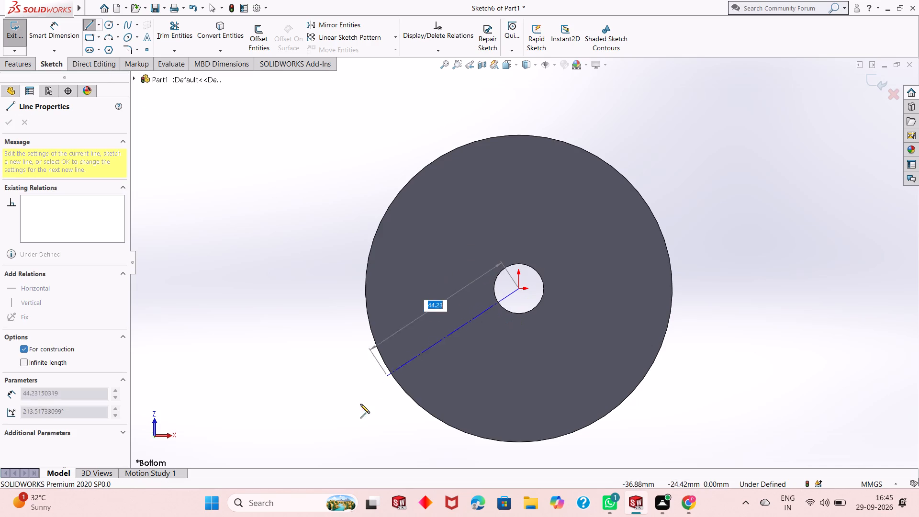
pyautogui.click(343, 430)
pyautogui.rightClick(324, 397)
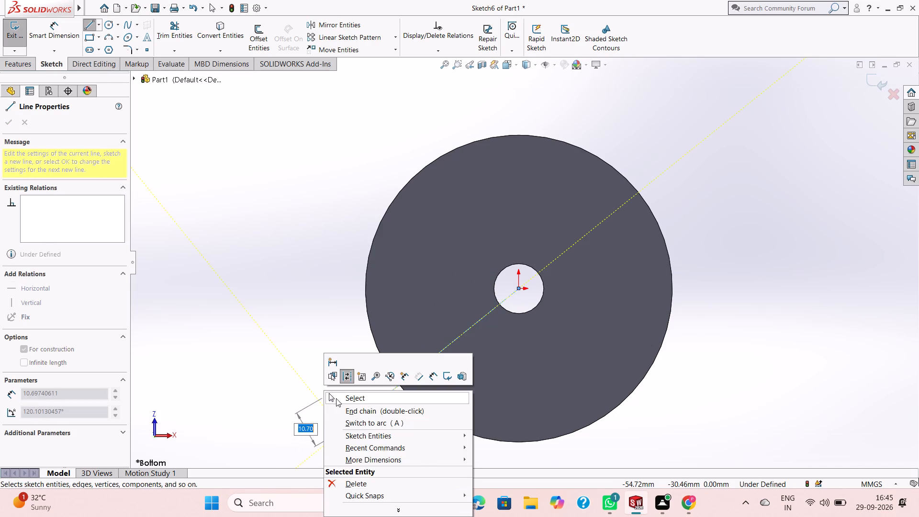
pyautogui.click(336, 398)
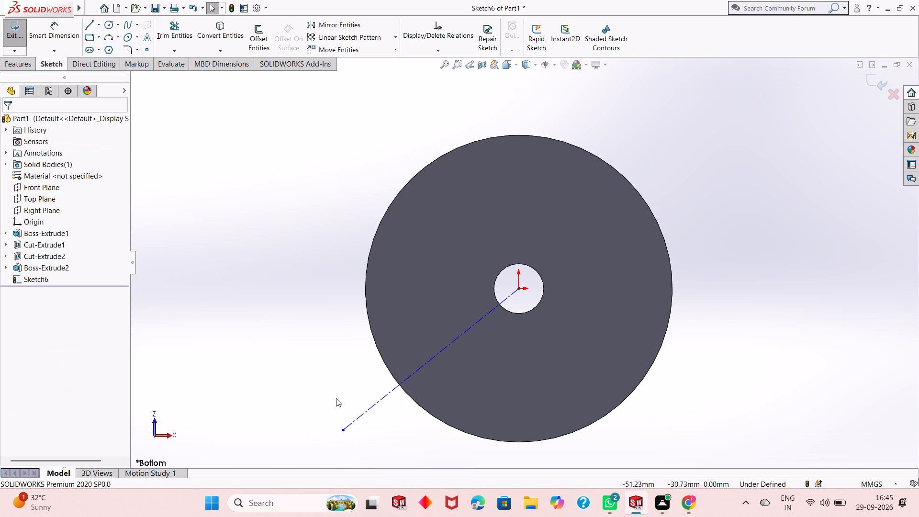
# Dimension the angle between the diagonal construction line and the downward vertical through the origin as 45°, and leave the dimension command.
pyautogui.click(64, 34)
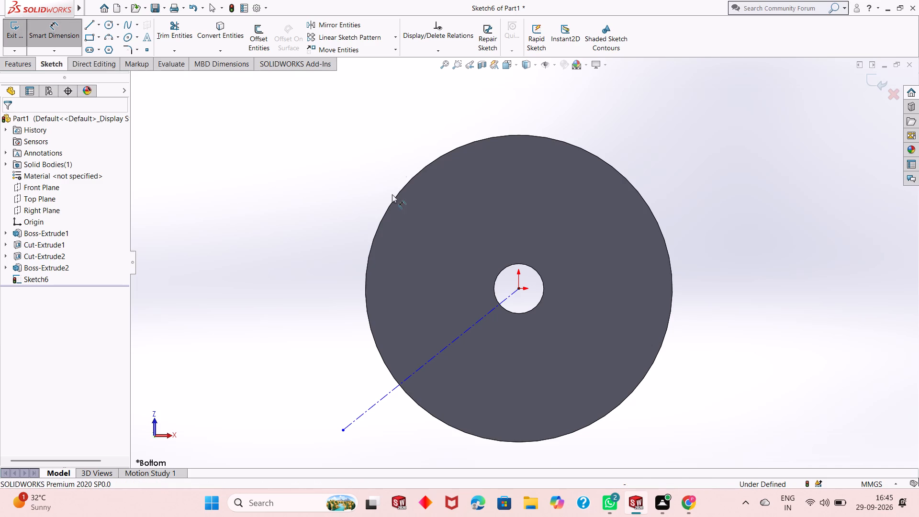
pyautogui.click(457, 338)
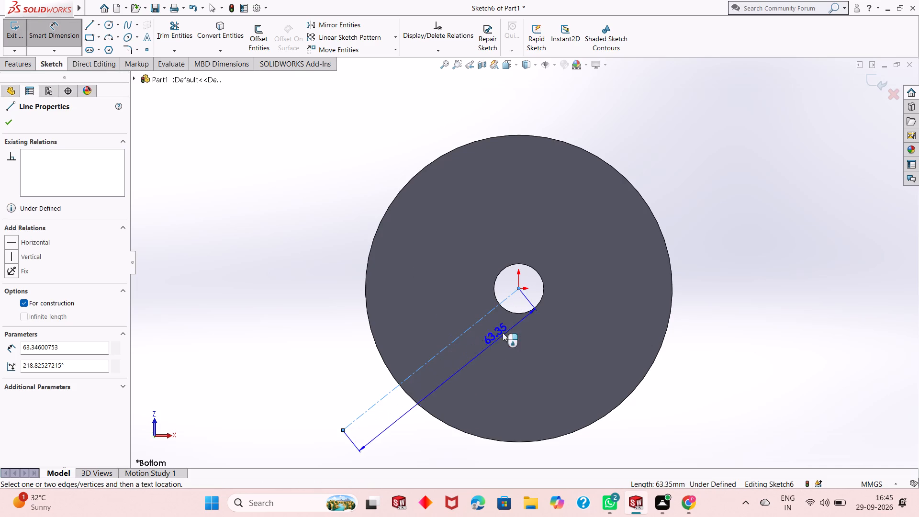
pyautogui.scroll(1, 523, 290)
pyautogui.scroll(-6, 523, 288)
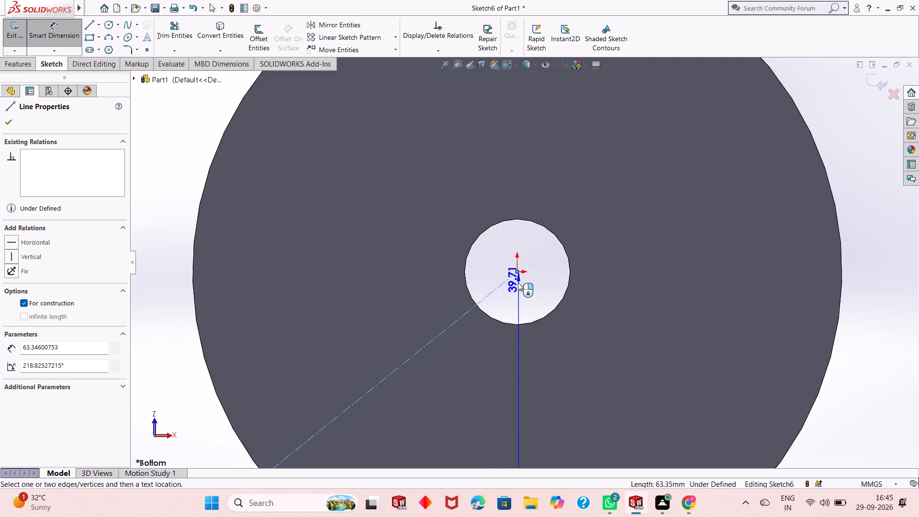
pyautogui.scroll(-10, 518, 279)
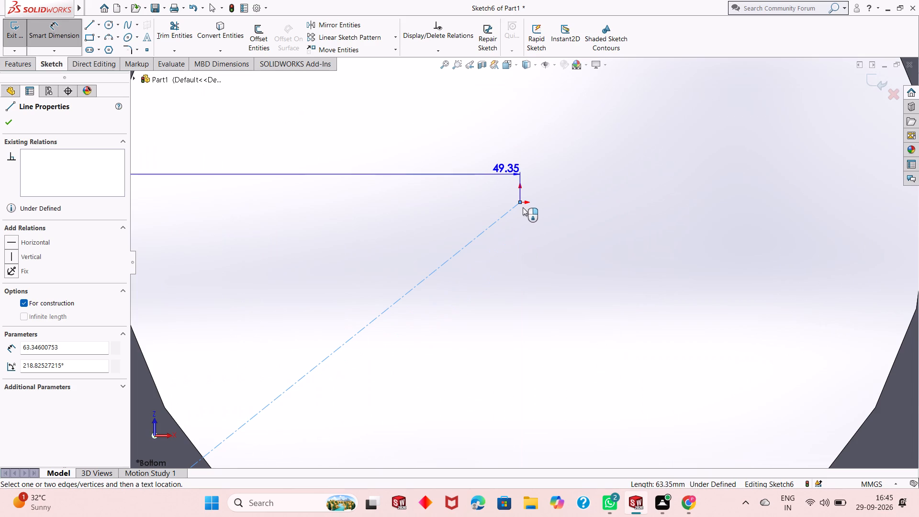
pyautogui.click(522, 202)
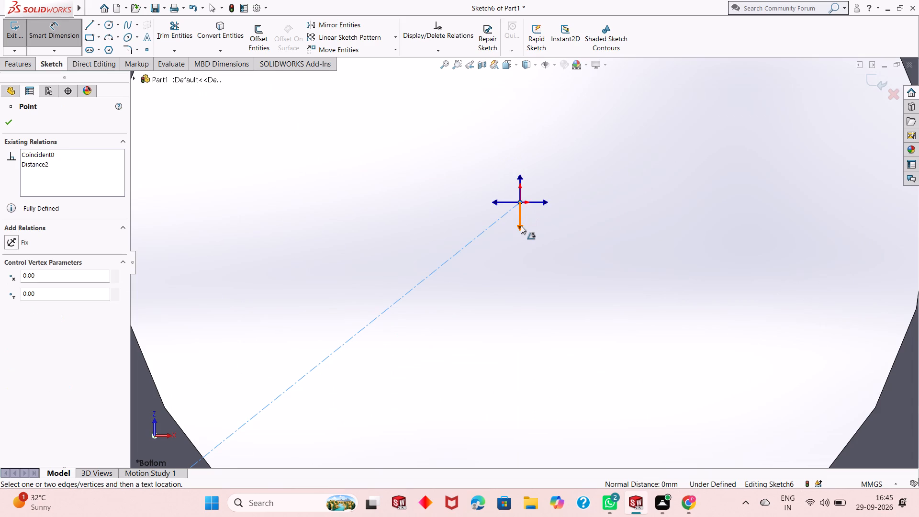
pyautogui.click(521, 225)
pyautogui.click(492, 267)
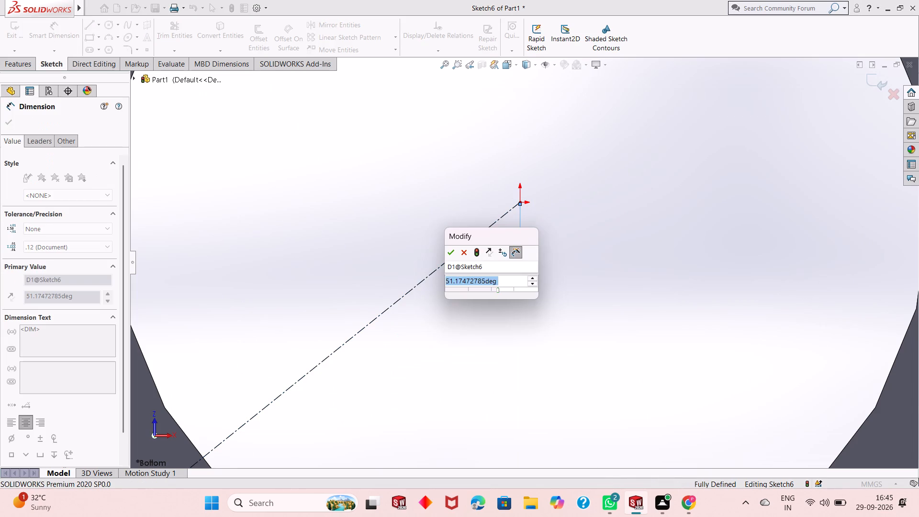
pyautogui.write('45')
pyautogui.press('Return')
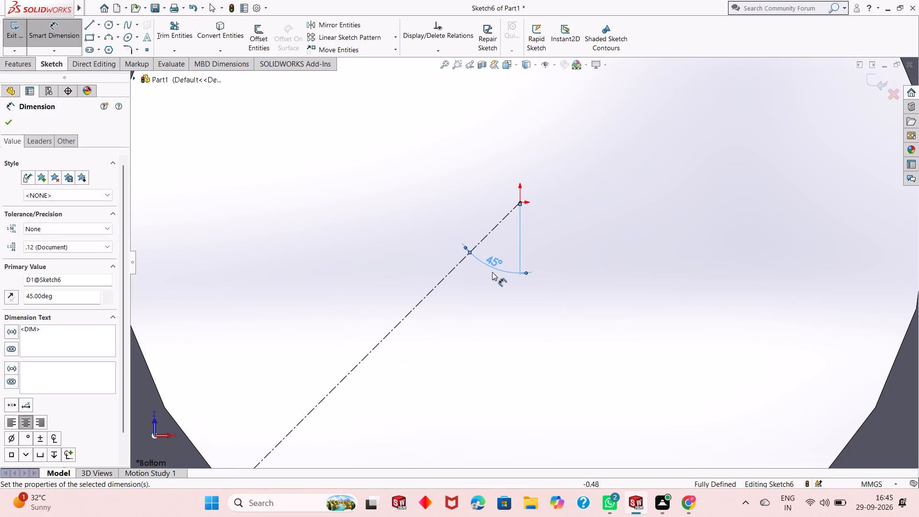
pyautogui.scroll(-2, 490, 272)
pyautogui.scroll(9, 497, 273)
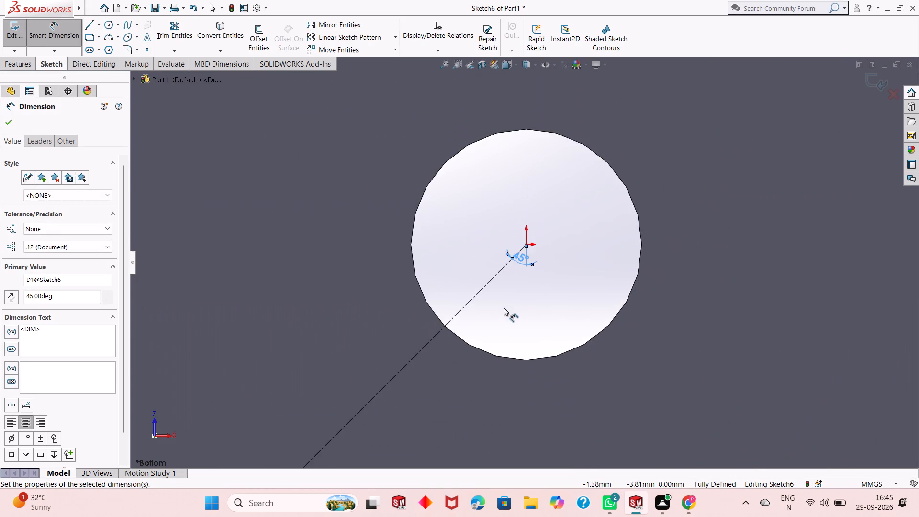
pyautogui.scroll(6, 503, 308)
pyautogui.scroll(2, 493, 356)
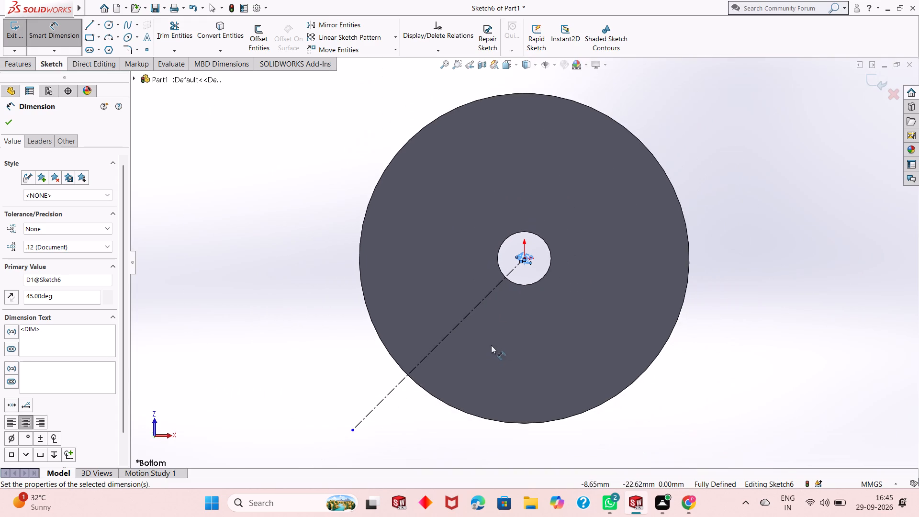
pyautogui.scroll(-1, 511, 382)
pyautogui.scroll(1, 506, 386)
pyautogui.scroll(-1, 503, 370)
pyautogui.scroll(1, 502, 376)
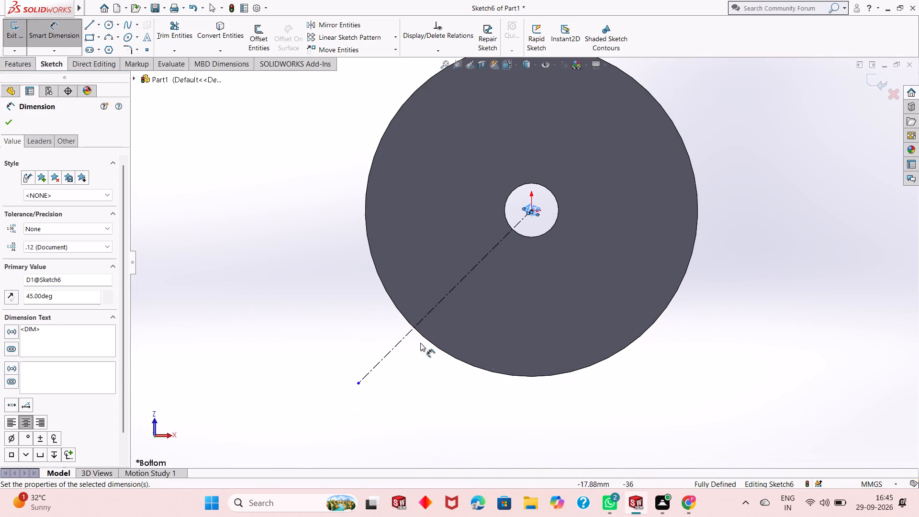
pyautogui.rightClick(295, 297)
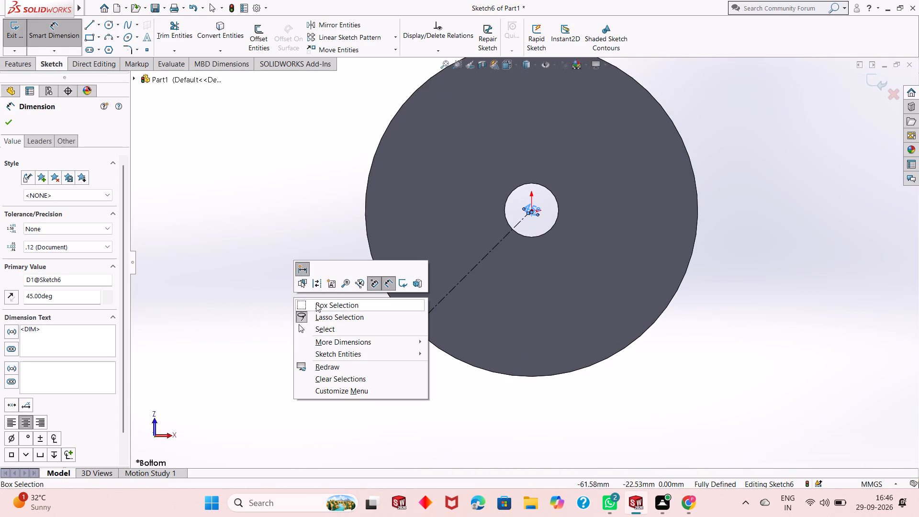
pyautogui.click(336, 327)
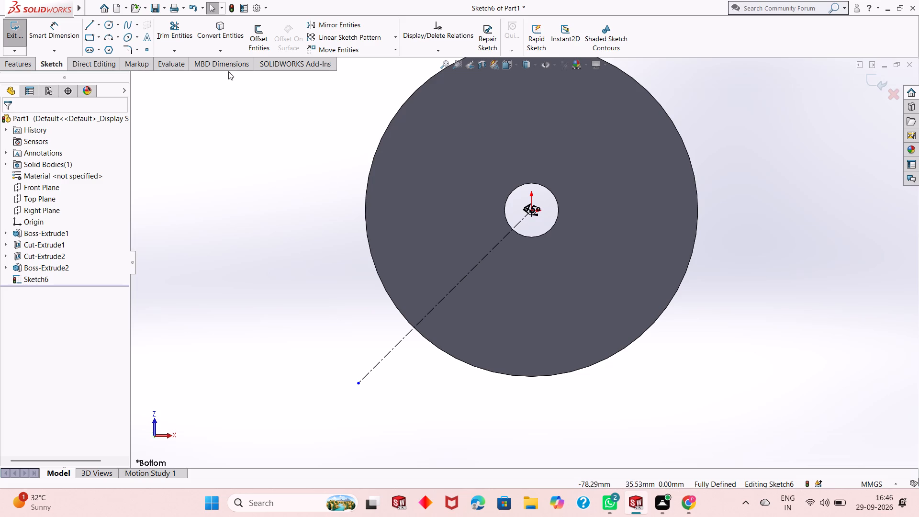
# Sketch a circle of about 4.6 mm radius centred on the construction line, just outside the disc's edge and short of the line's end.
pyautogui.click(249, 129)
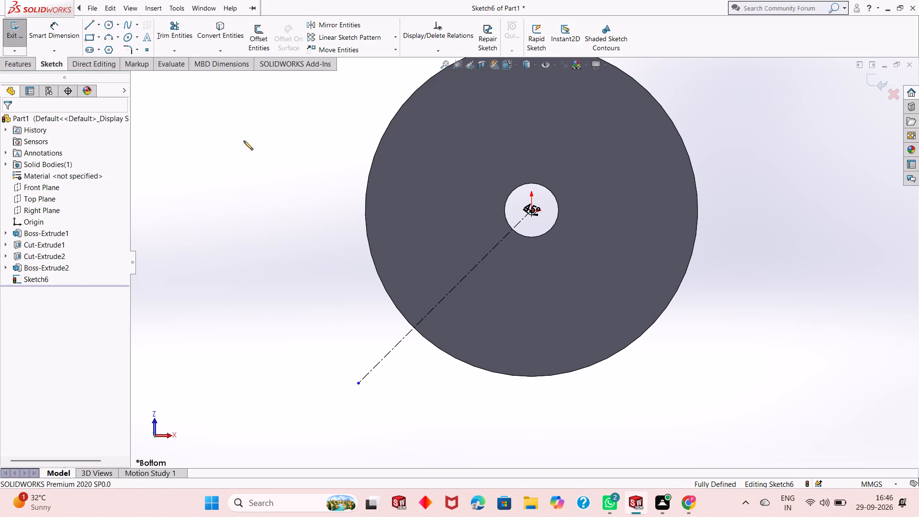
pyautogui.click(108, 24)
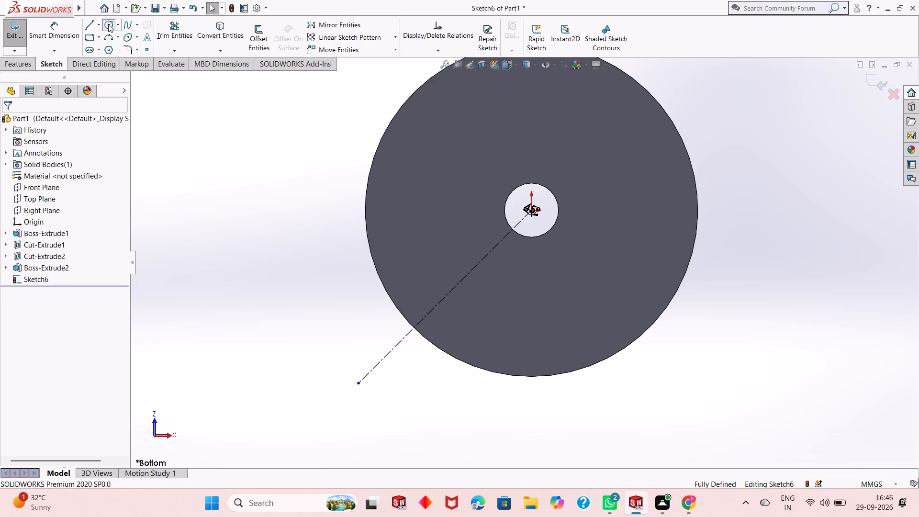
pyautogui.scroll(1, 389, 353)
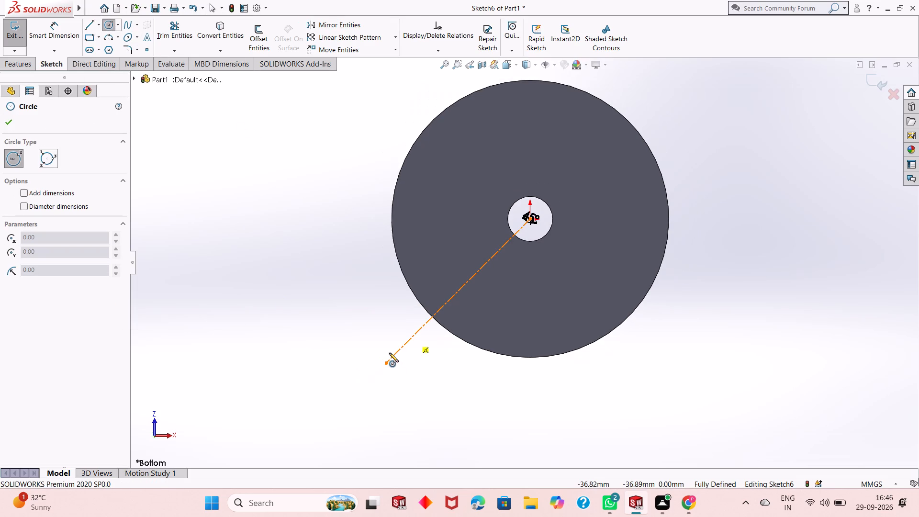
pyautogui.scroll(-4, 423, 332)
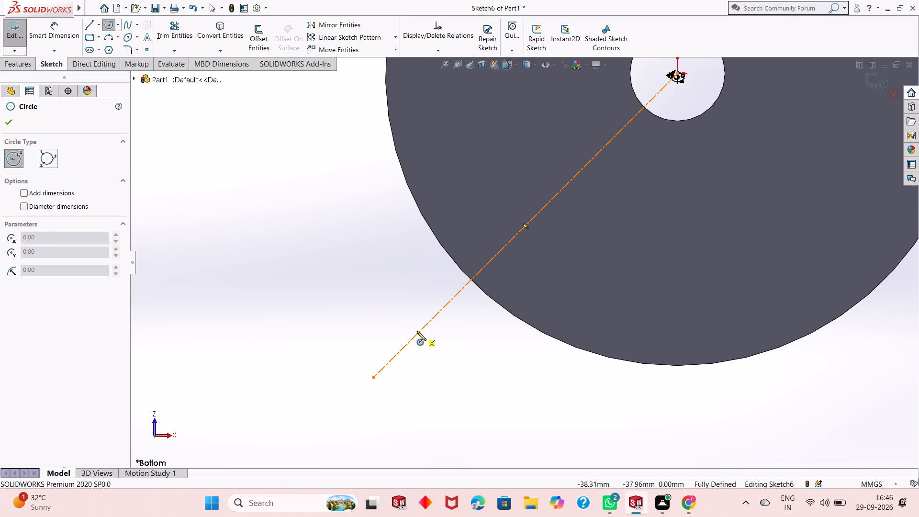
pyautogui.click(417, 331)
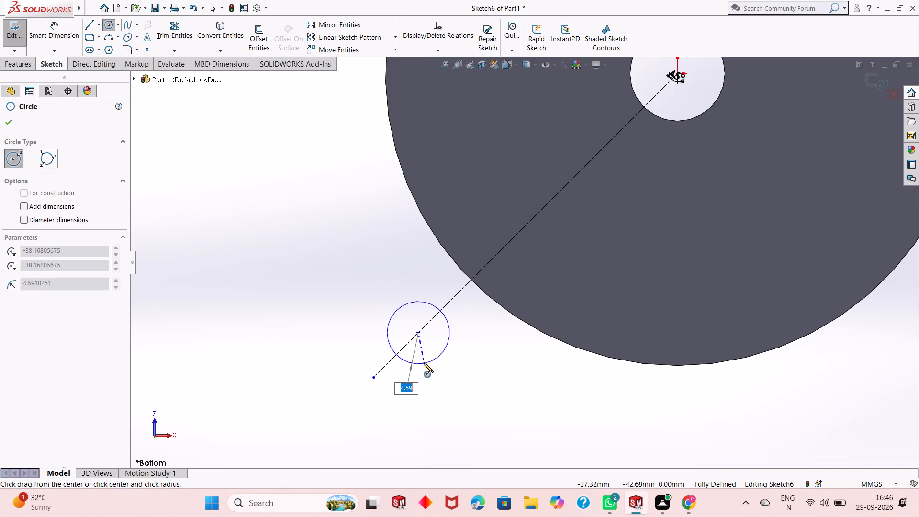
pyautogui.click(424, 363)
pyautogui.rightClick(272, 334)
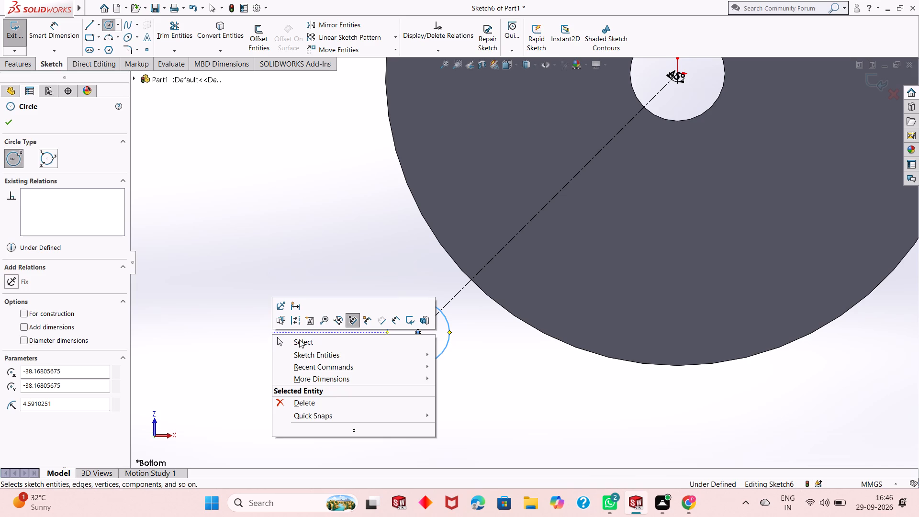
pyautogui.click(299, 339)
# Dimension the small circle's diameter as 10 mm.
pyautogui.click(73, 30)
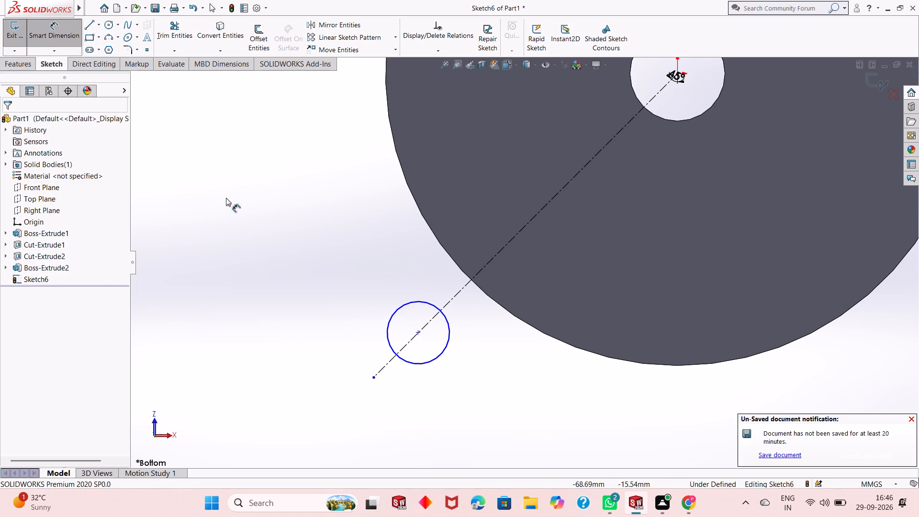
pyautogui.click(391, 343)
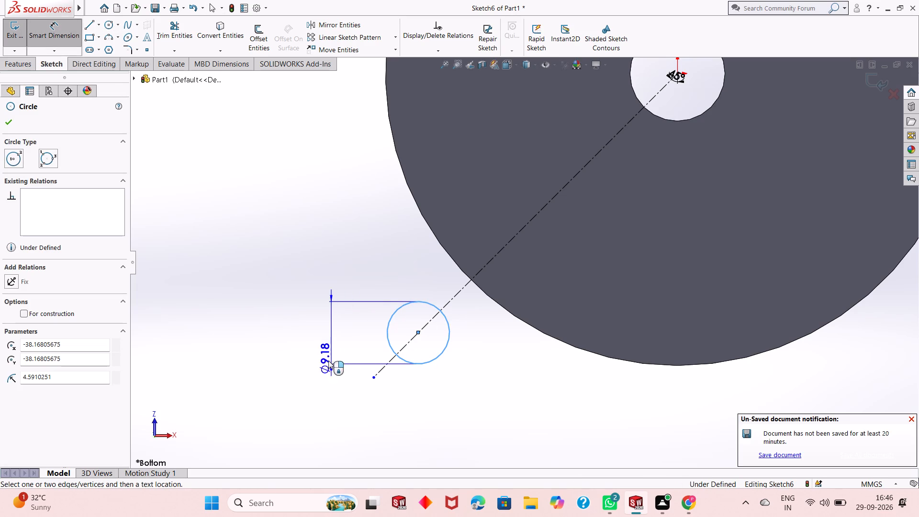
pyautogui.click(319, 394)
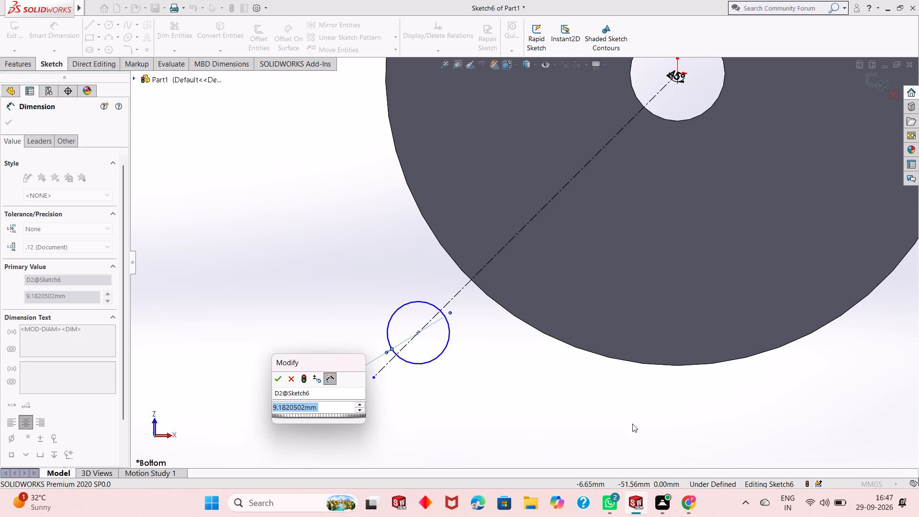
pyautogui.scroll(-2, 632, 423)
pyautogui.scroll(4, 671, 401)
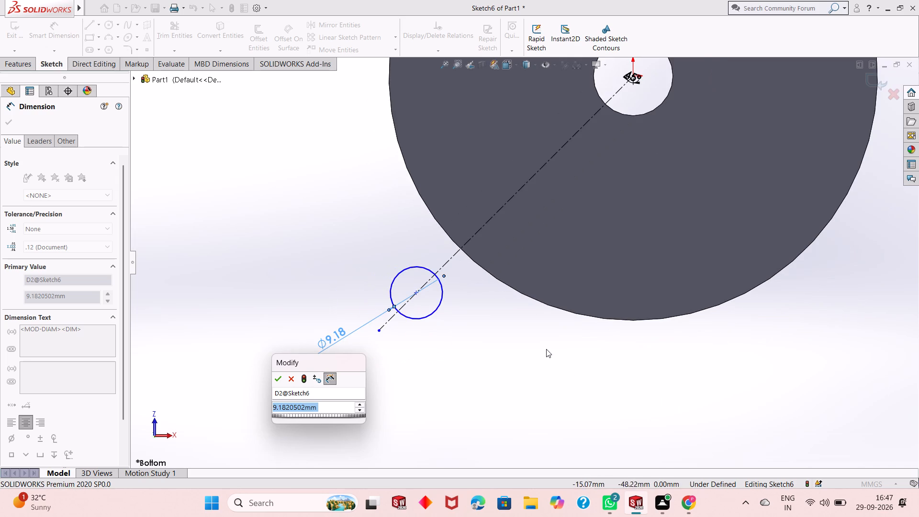
pyautogui.scroll(1, 536, 345)
pyautogui.scroll(-3, 535, 292)
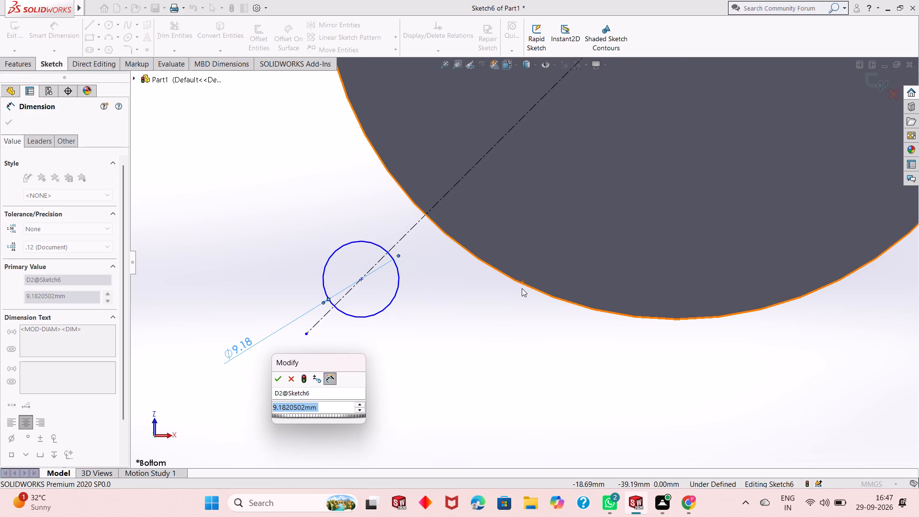
pyautogui.scroll(-2, 522, 288)
pyautogui.scroll(1, 522, 288)
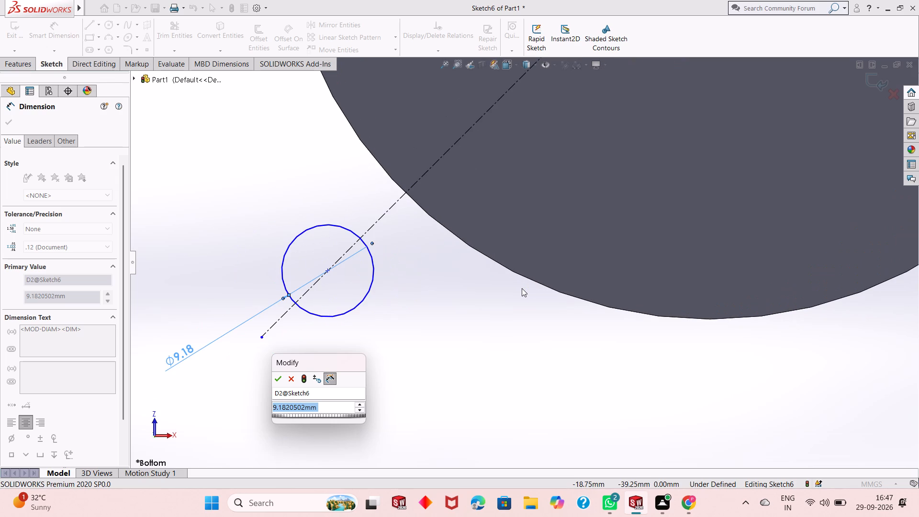
pyautogui.press('1')
pyautogui.press('0')
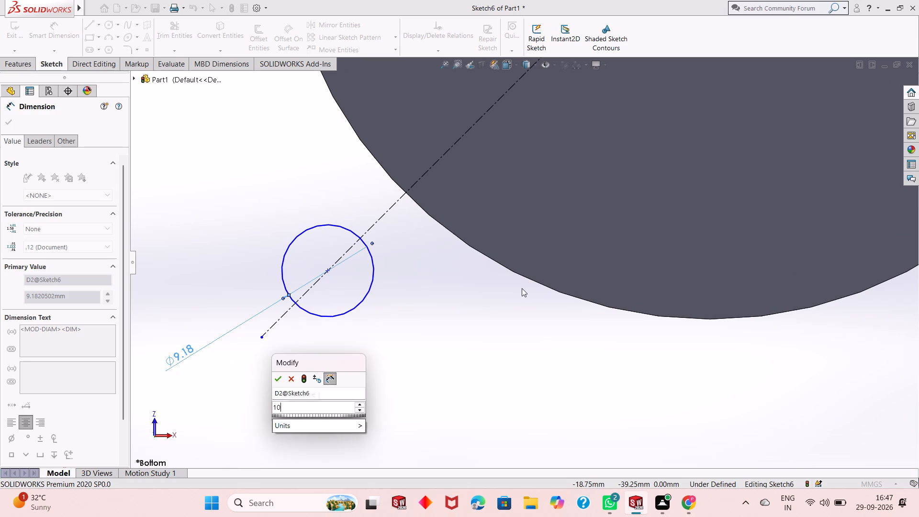
pyautogui.press('Return')
# Dimension the horizontal distance between the small circle's centre and the origin as 38.5 mm, and leave the dimension command.
pyautogui.scroll(1, 413, 337)
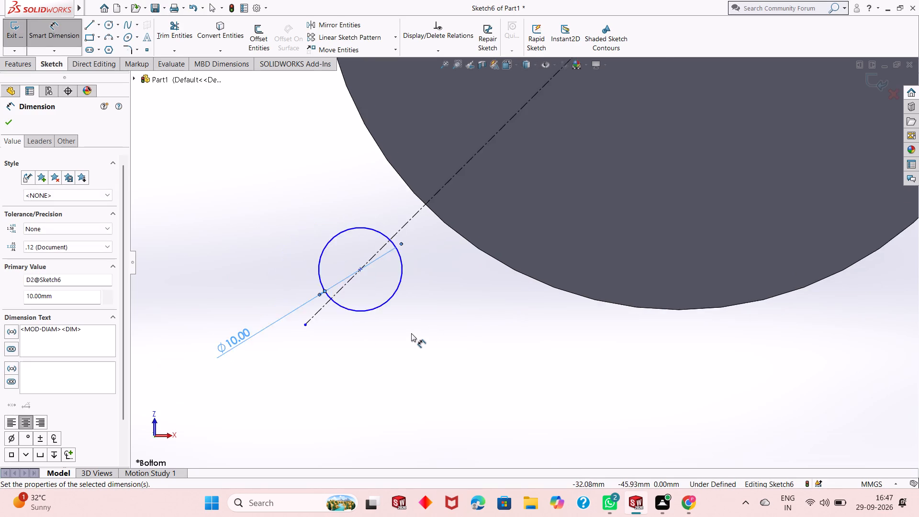
pyautogui.scroll(6, 411, 333)
pyautogui.scroll(-3, 574, 160)
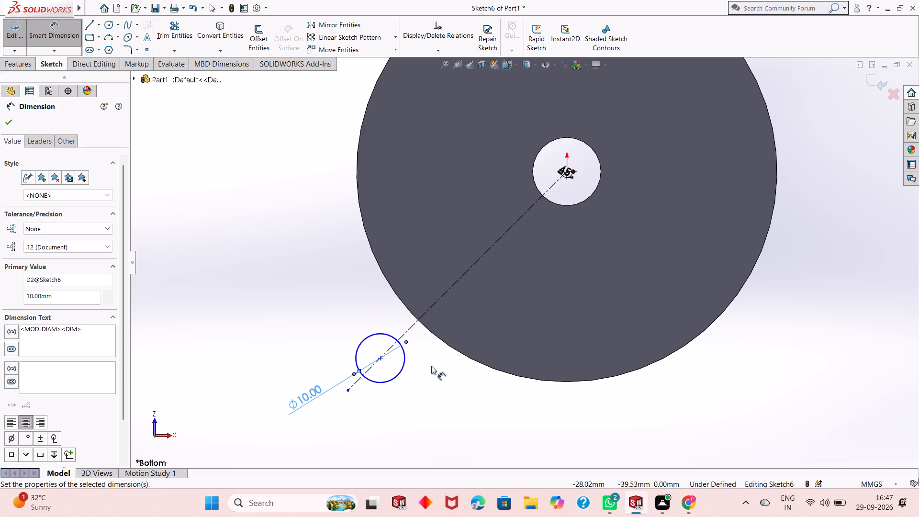
pyautogui.click(381, 359)
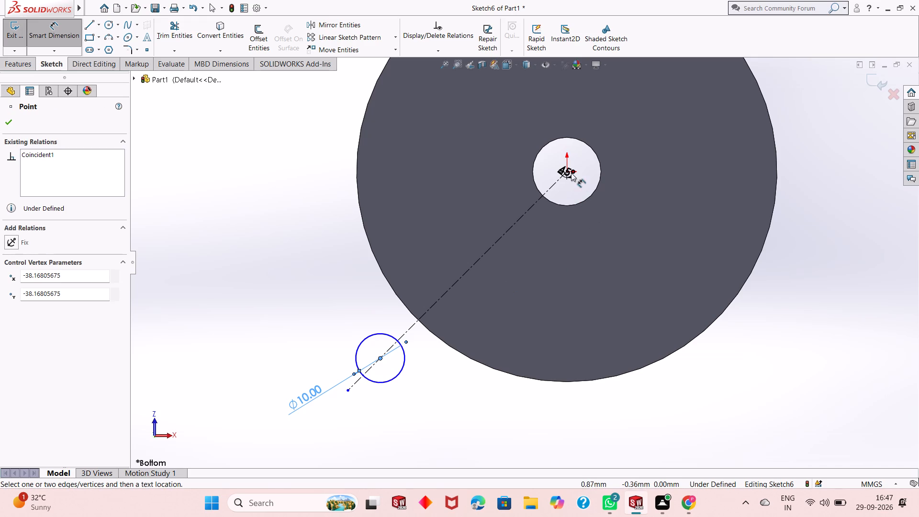
pyautogui.click(567, 171)
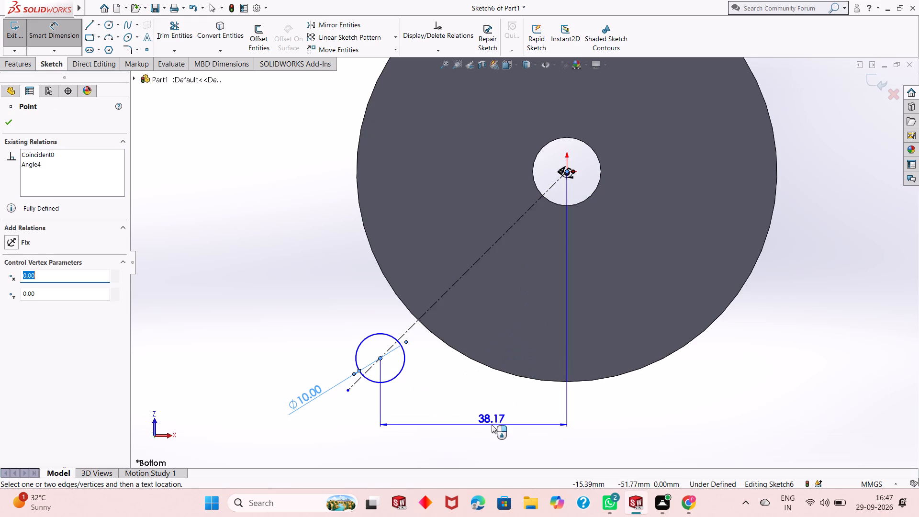
pyautogui.click(492, 425)
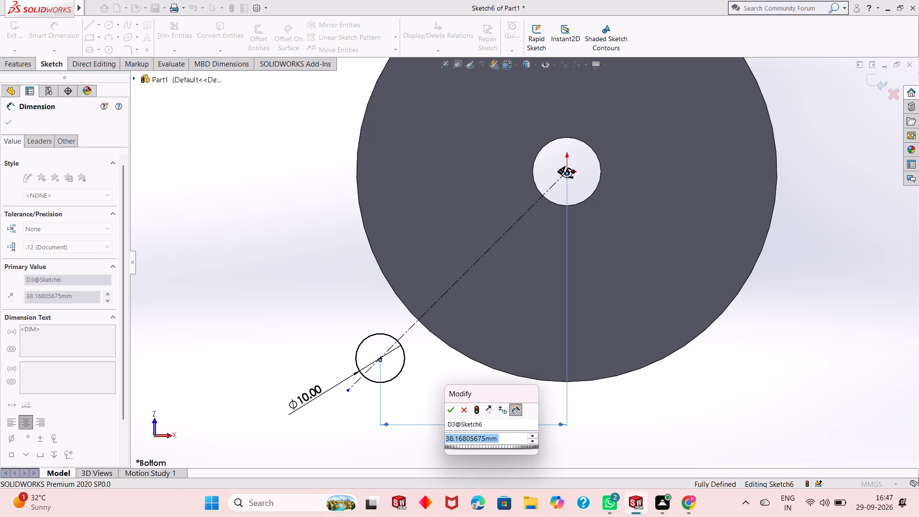
pyautogui.write('38.5')
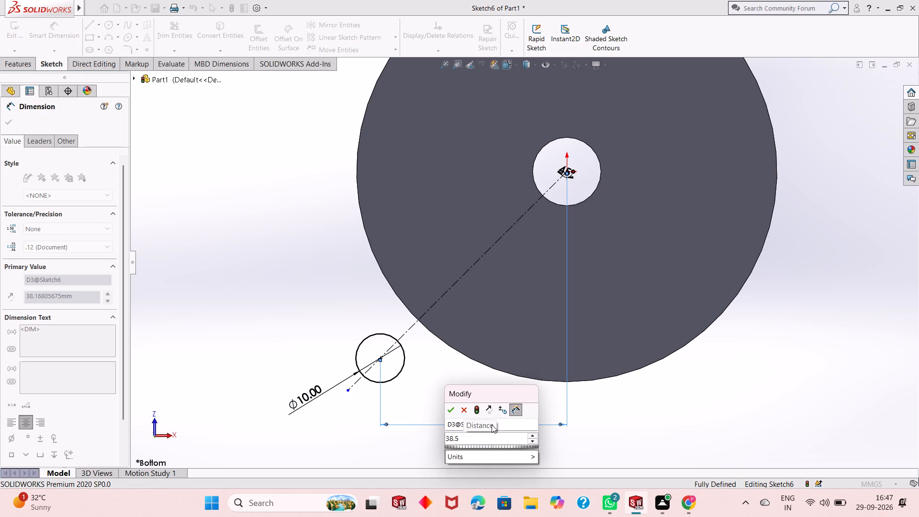
pyautogui.press('Return')
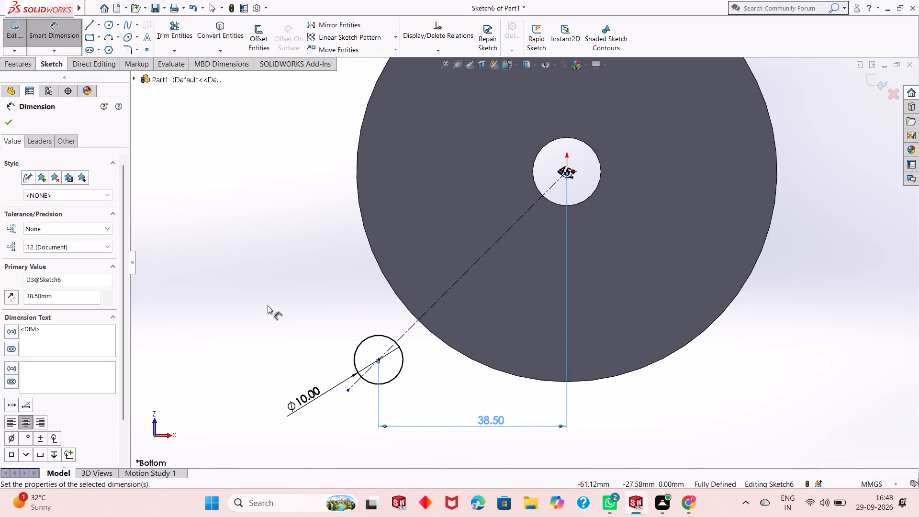
pyautogui.rightClick(263, 292)
pyautogui.click(288, 325)
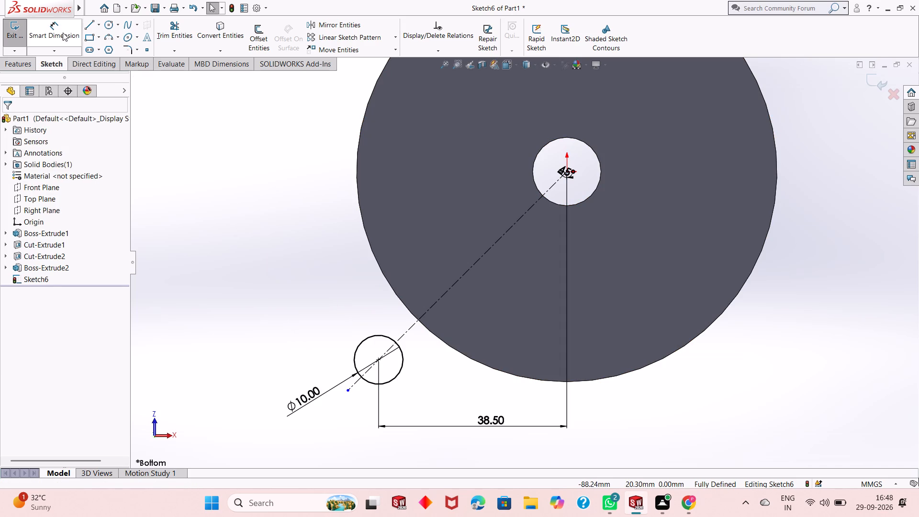
# Sketch a vertical line about 20 mm long and a horizontal line about 28 mm long, forming a corner around the small circle's outer side.
pyautogui.click(89, 28)
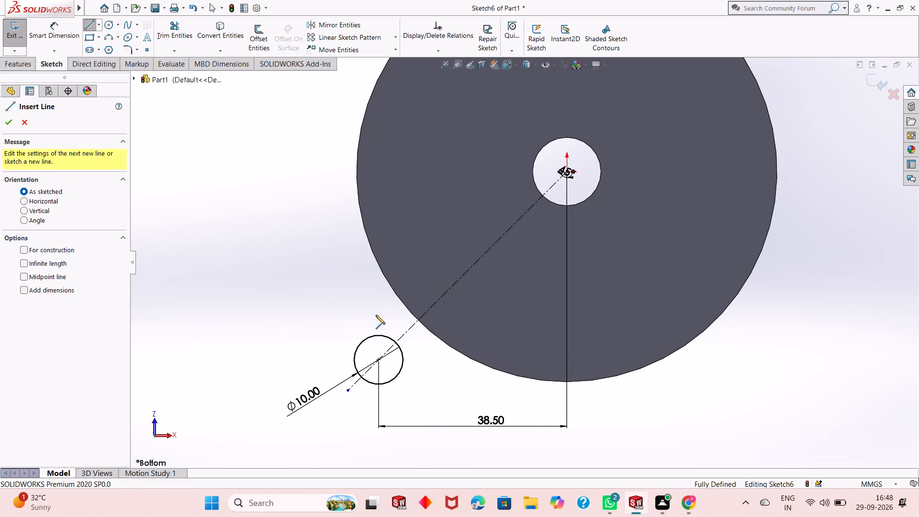
pyautogui.click(295, 315)
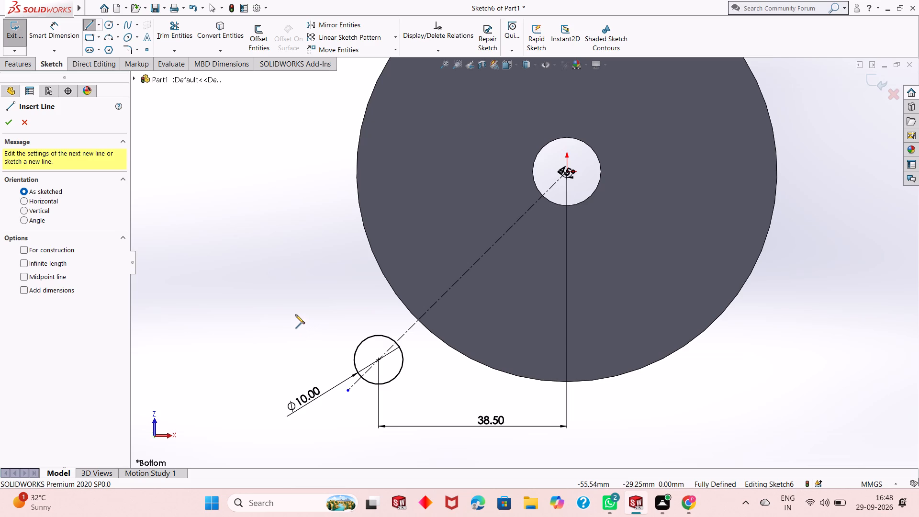
pyautogui.click(296, 413)
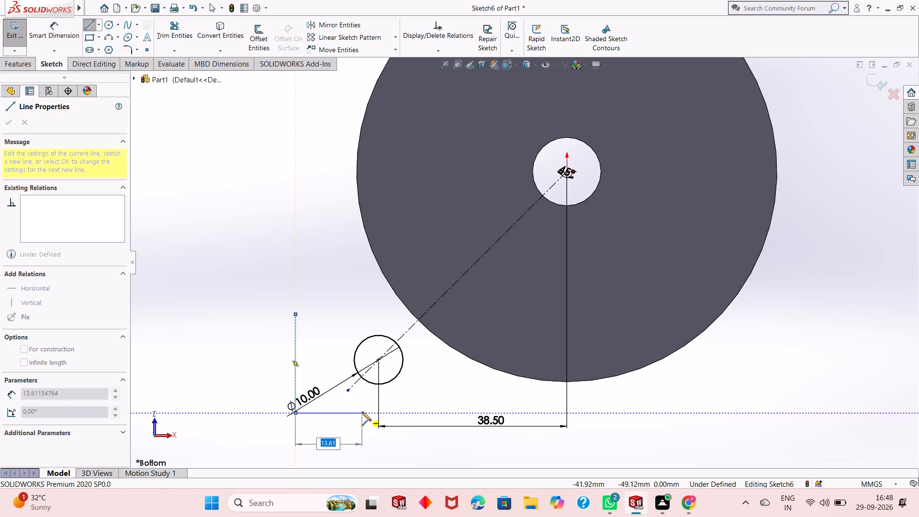
pyautogui.click(433, 413)
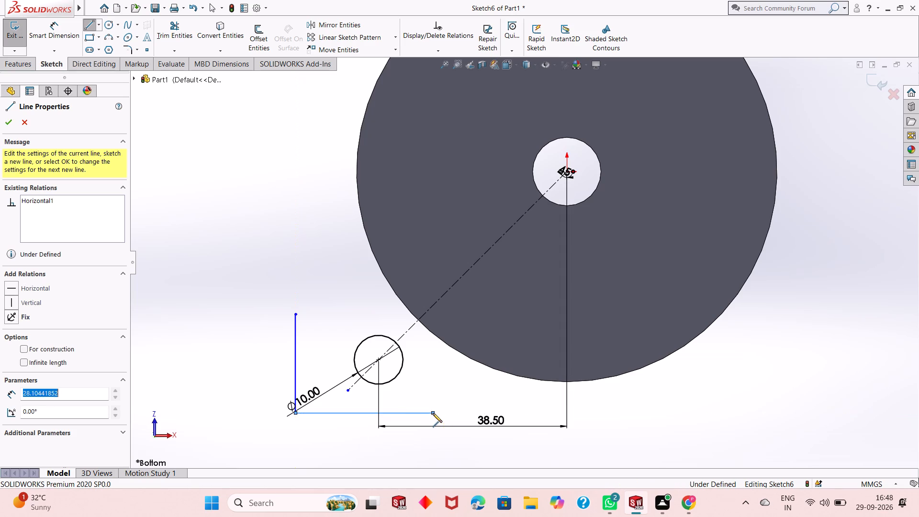
pyautogui.rightClick(326, 297)
pyautogui.click(346, 303)
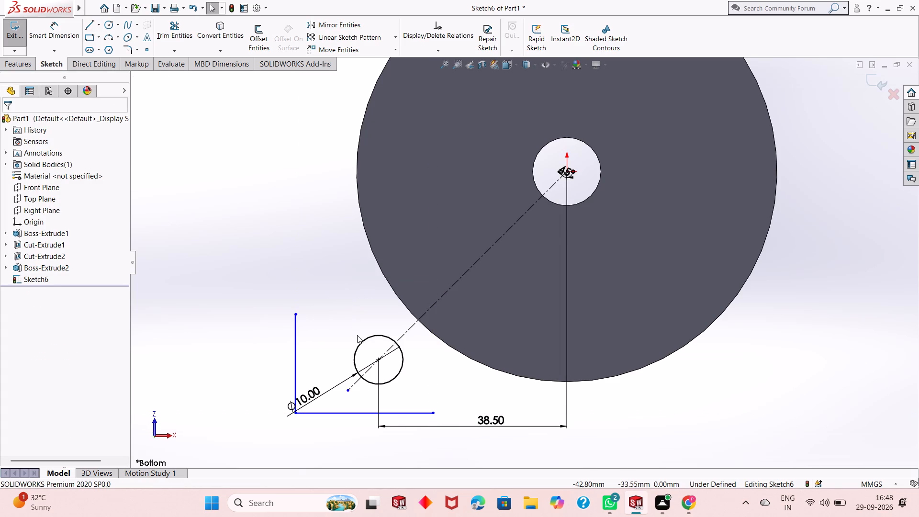
# Dimension the horizontal distance between the origin and the corner of the two lines as 95/2 (47.5 mm).
pyautogui.scroll(1, 356, 334)
pyautogui.scroll(-1, 400, 363)
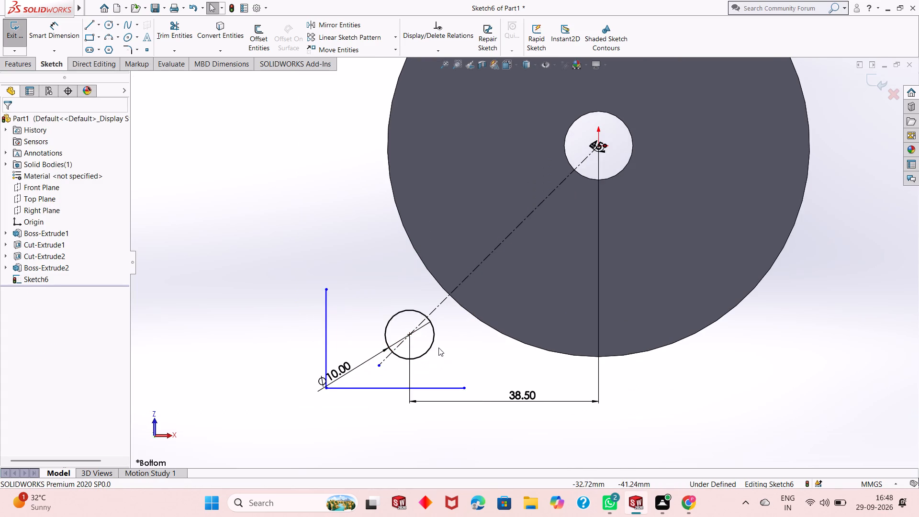
pyautogui.scroll(-1, 438, 348)
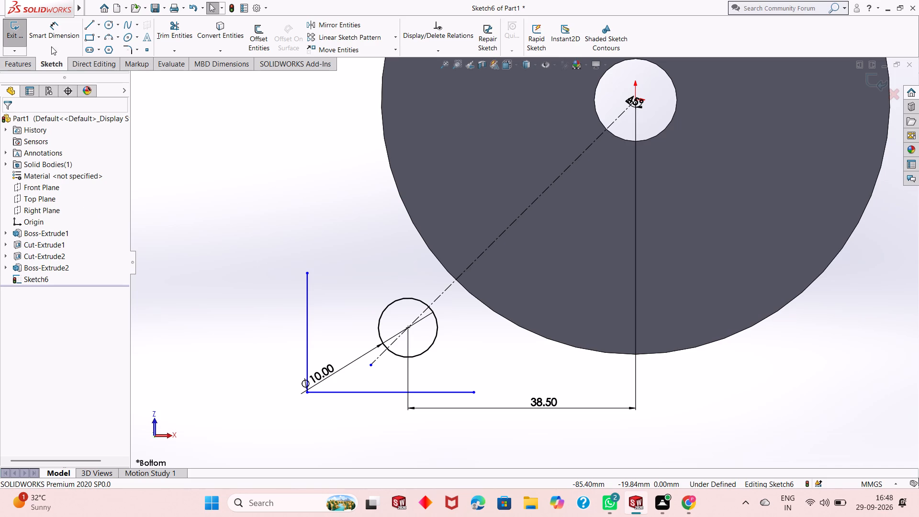
pyautogui.click(45, 39)
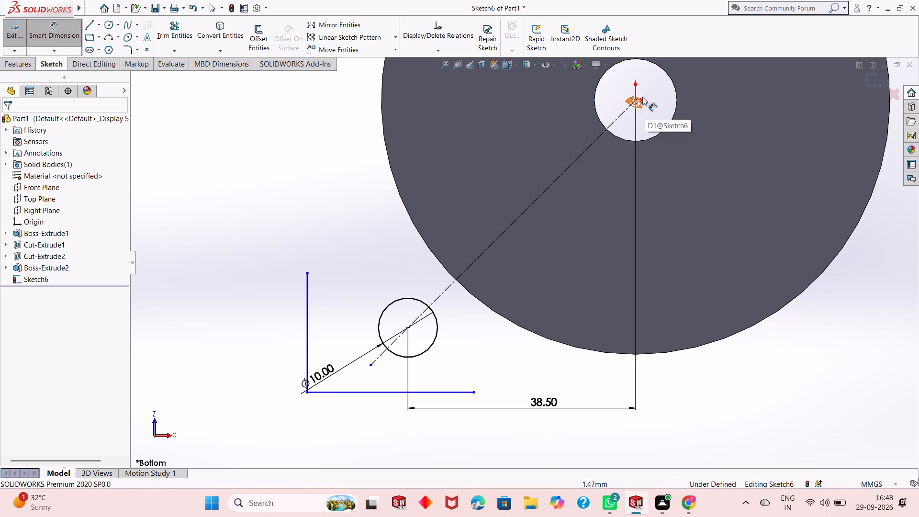
pyautogui.scroll(-8, 642, 97)
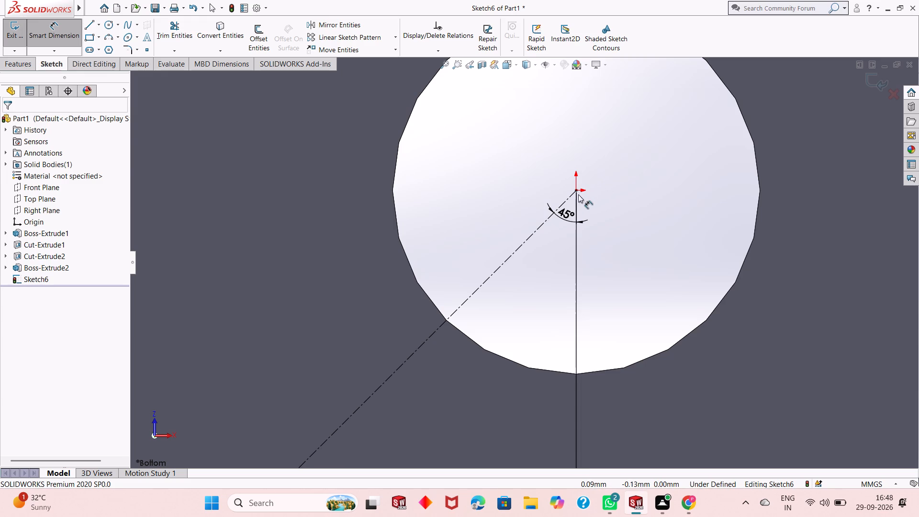
pyautogui.click(576, 189)
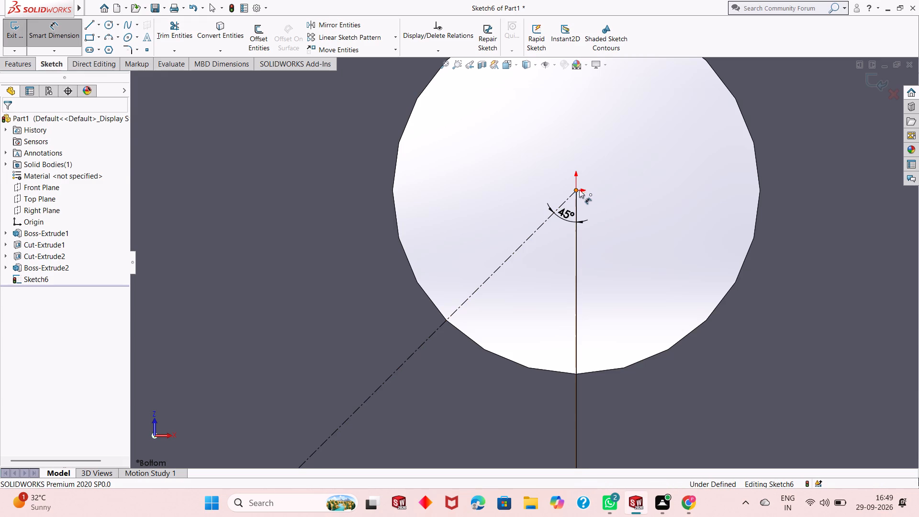
pyautogui.scroll(11, 587, 191)
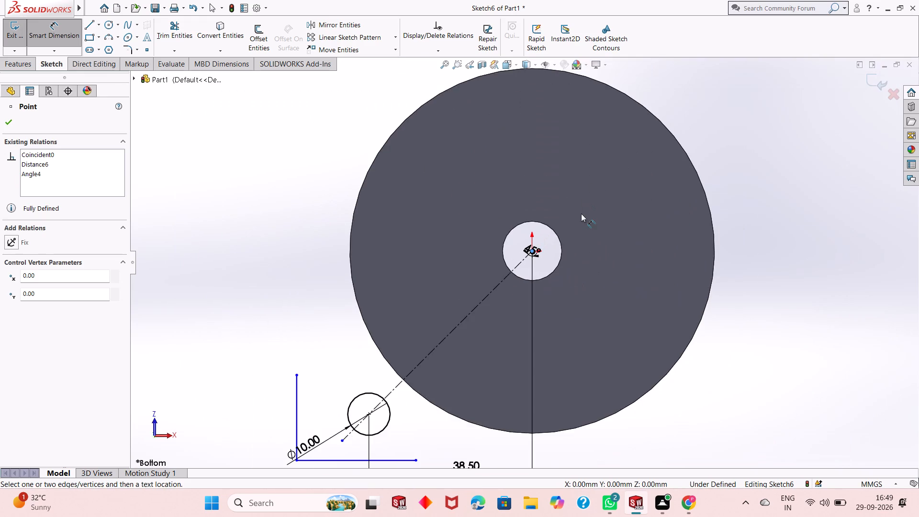
pyautogui.scroll(2, 581, 216)
pyautogui.scroll(-3, 389, 387)
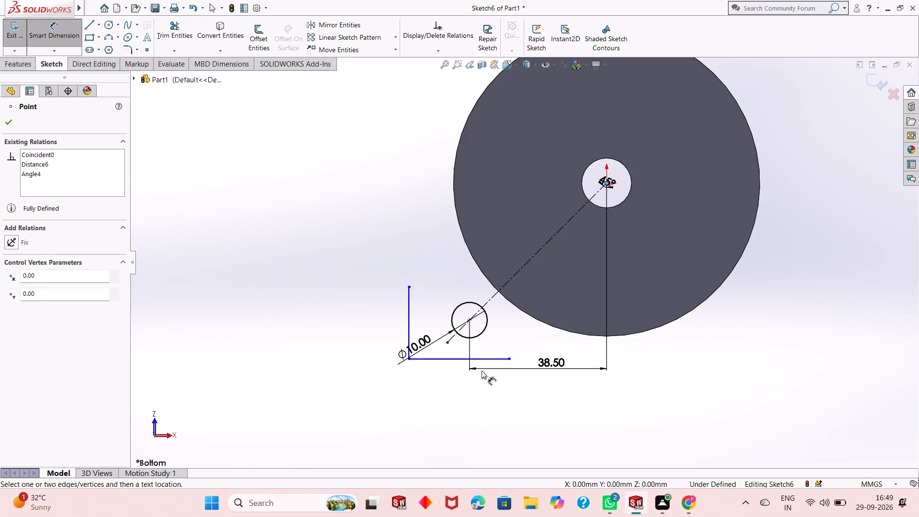
pyautogui.scroll(-2, 485, 370)
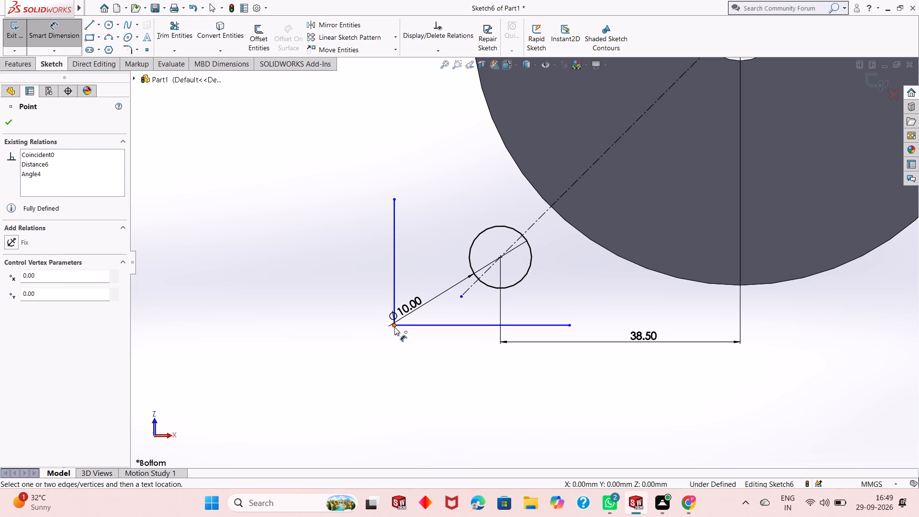
pyautogui.click(394, 327)
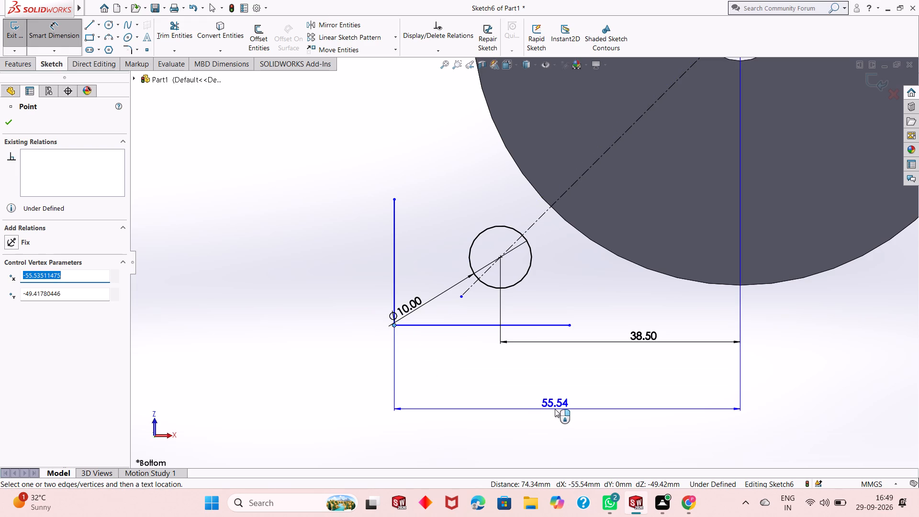
pyautogui.click(555, 409)
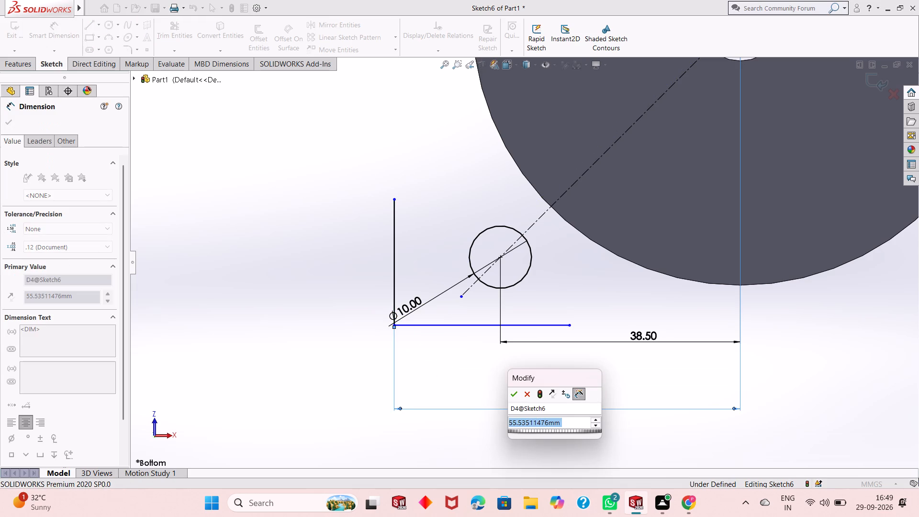
pyautogui.write('95/2')
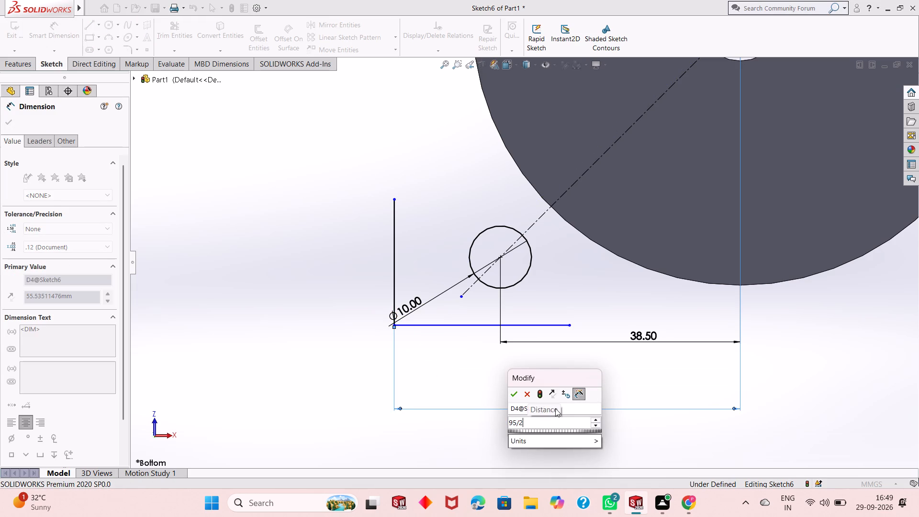
pyautogui.press('Return')
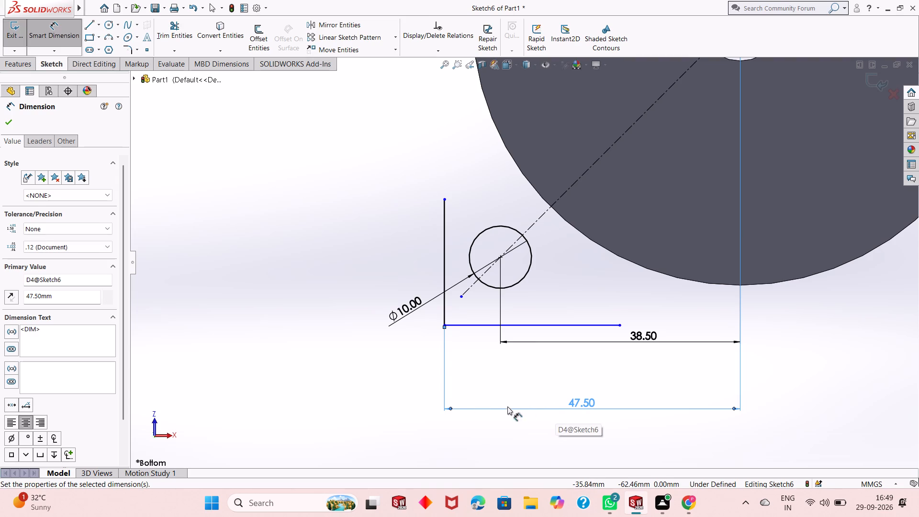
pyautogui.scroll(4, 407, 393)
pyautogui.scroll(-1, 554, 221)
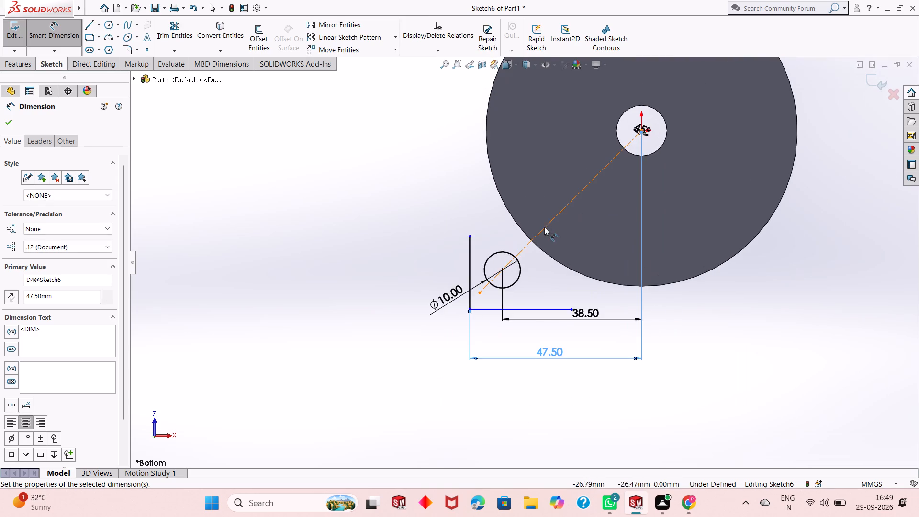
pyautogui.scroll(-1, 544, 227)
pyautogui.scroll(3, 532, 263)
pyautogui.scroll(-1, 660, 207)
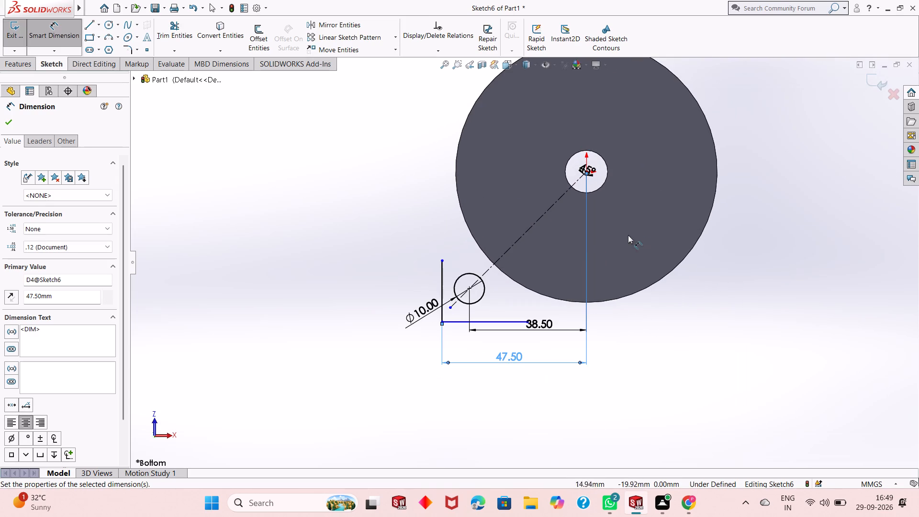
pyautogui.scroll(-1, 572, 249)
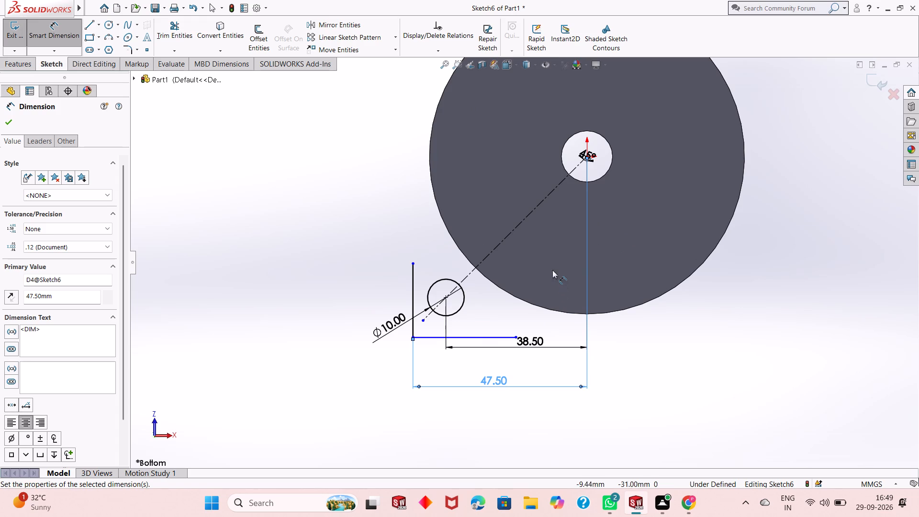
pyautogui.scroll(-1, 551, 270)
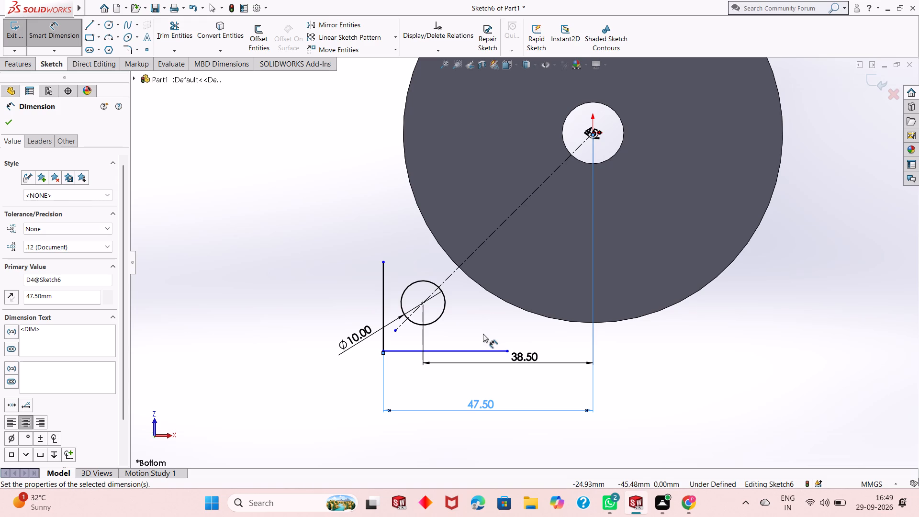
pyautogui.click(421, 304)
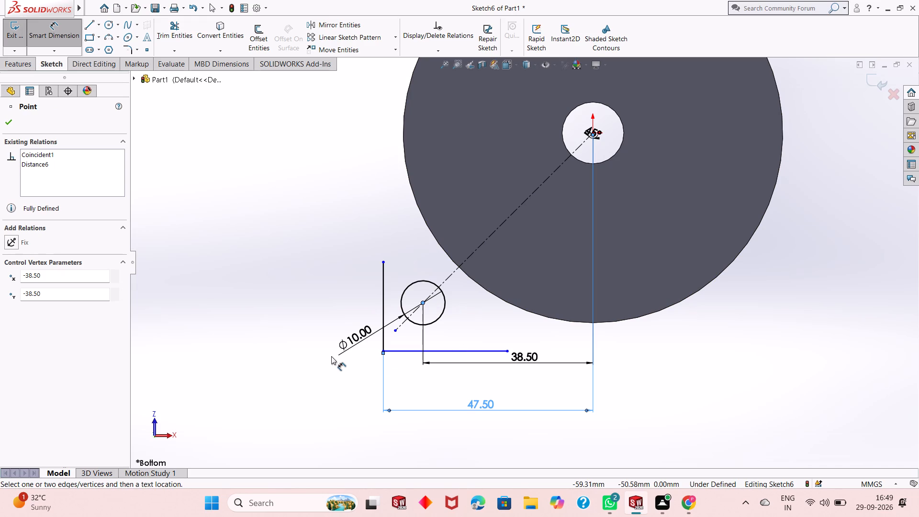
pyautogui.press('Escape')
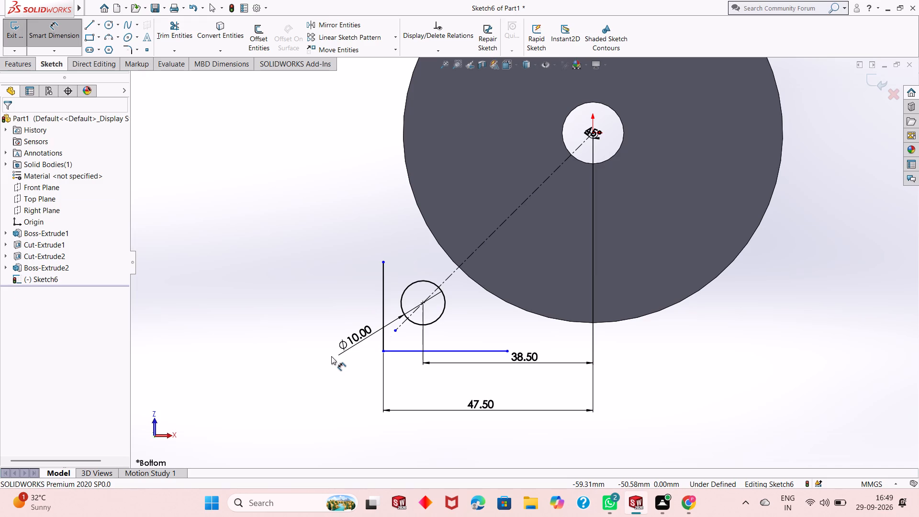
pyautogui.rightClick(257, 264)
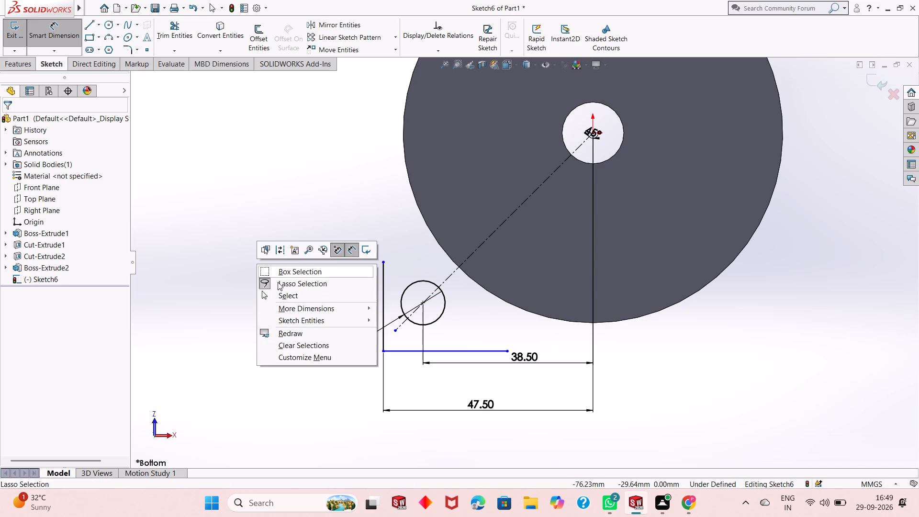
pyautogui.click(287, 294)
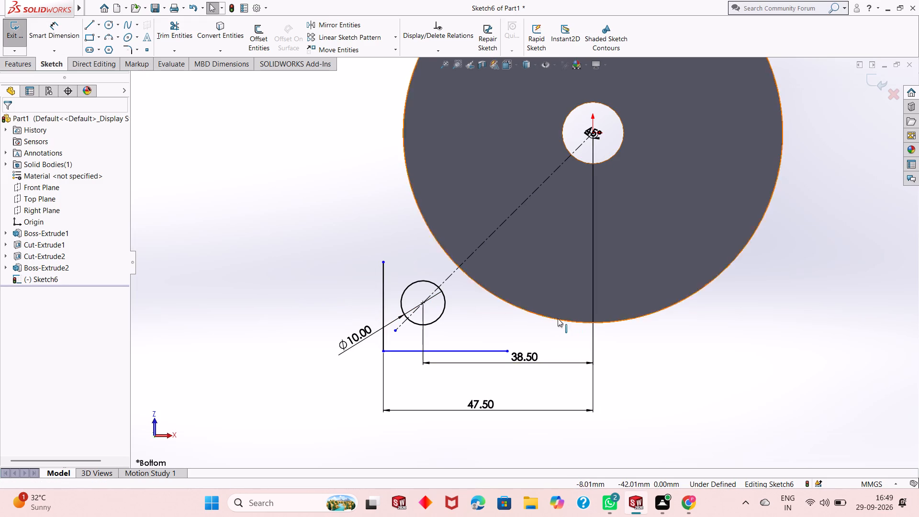
# Sketch a solid line about 63 mm long over the 45° centreline, from its outer end to the origin, and leave the line command.
pyautogui.scroll(-1, 534, 324)
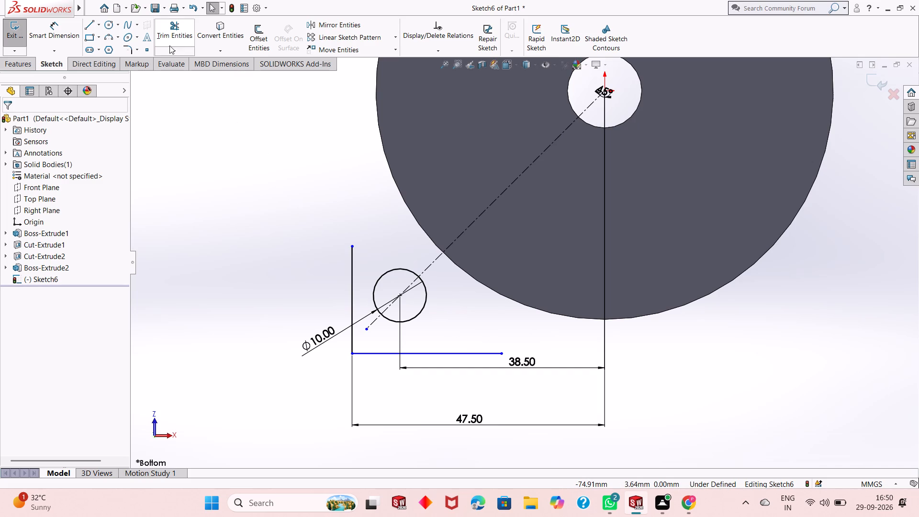
pyautogui.click(87, 26)
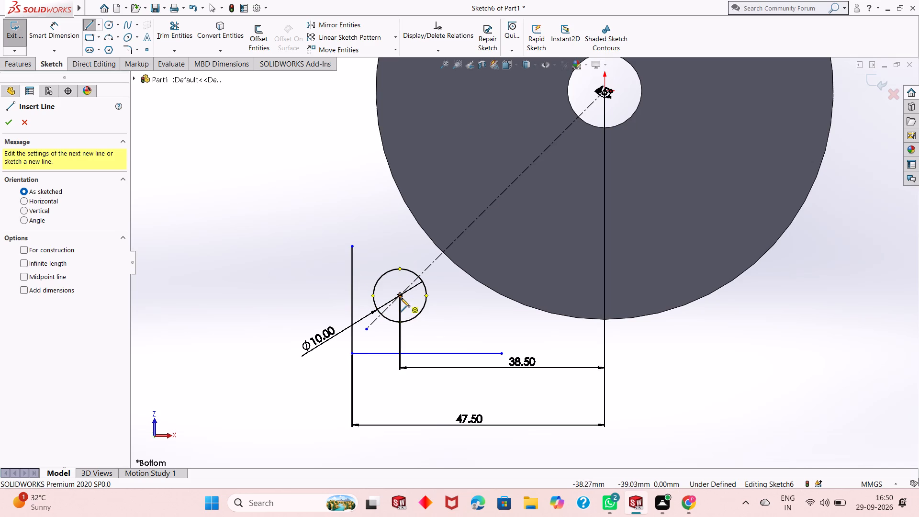
pyautogui.click(367, 329)
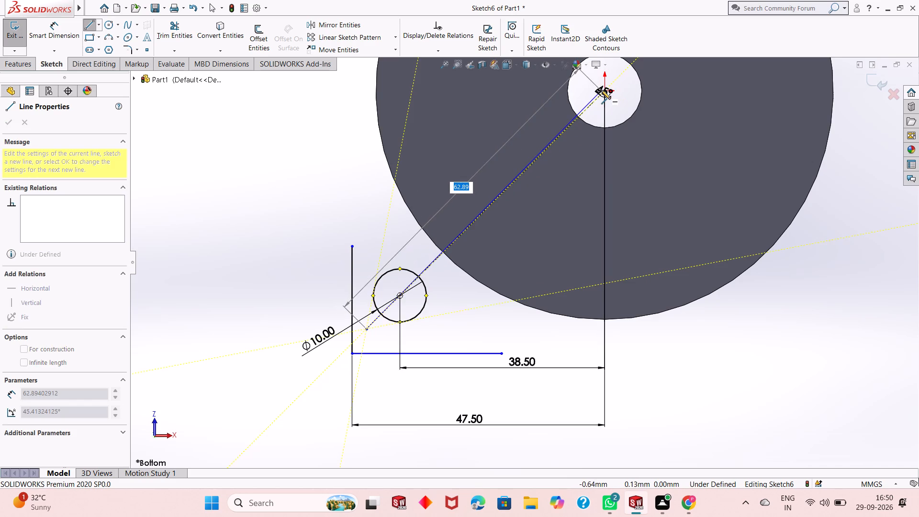
pyautogui.scroll(1, 610, 71)
pyautogui.scroll(-7, 597, 103)
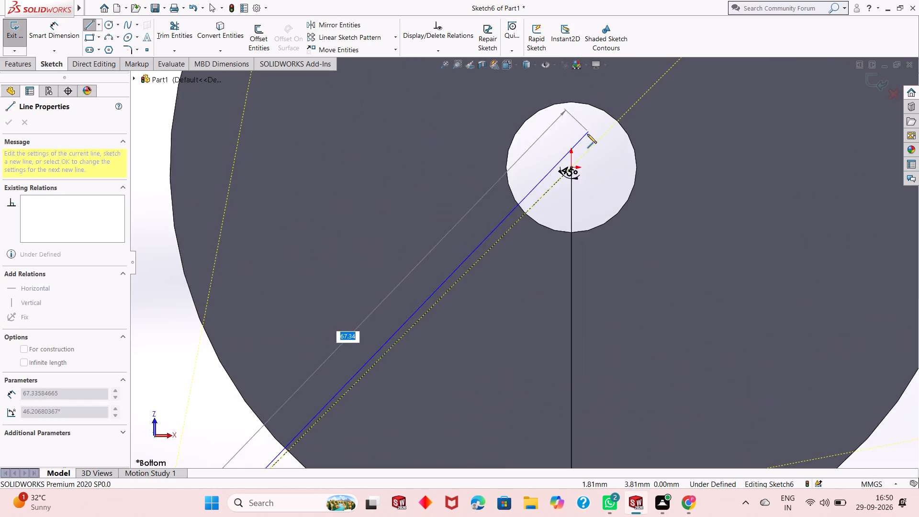
pyautogui.scroll(-8, 587, 134)
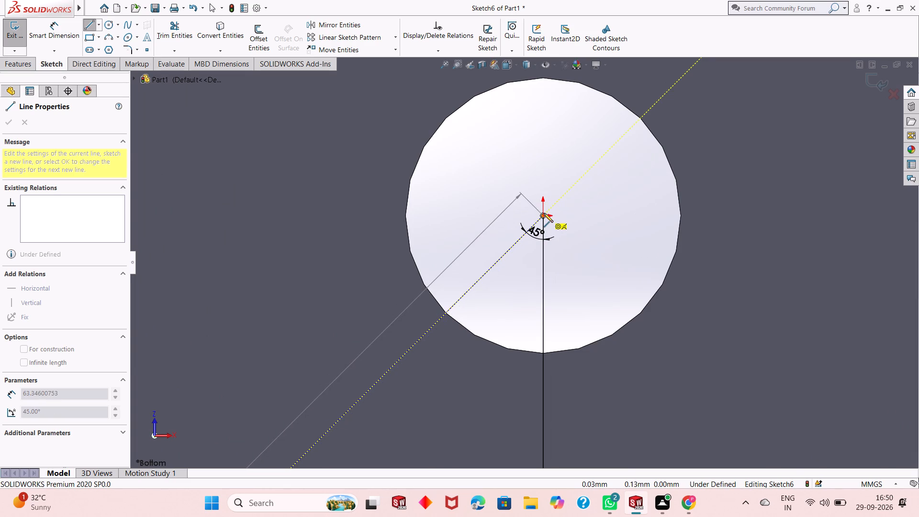
pyautogui.click(544, 213)
pyautogui.rightClick(585, 186)
pyautogui.click(615, 194)
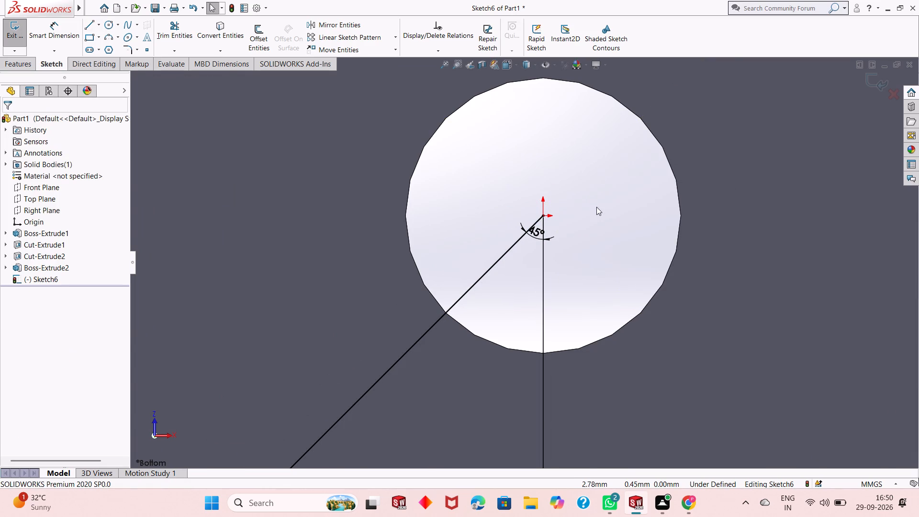
# Offset the 45° line by 15 mm bi-directionally, with dimensions added.
pyautogui.scroll(10, 578, 224)
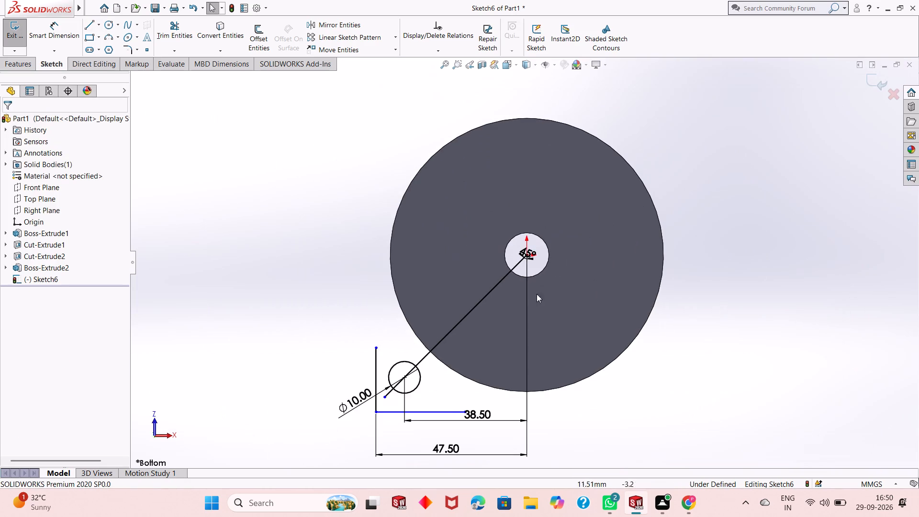
pyautogui.scroll(1, 467, 334)
pyautogui.scroll(-2, 444, 360)
pyautogui.scroll(-1, 488, 316)
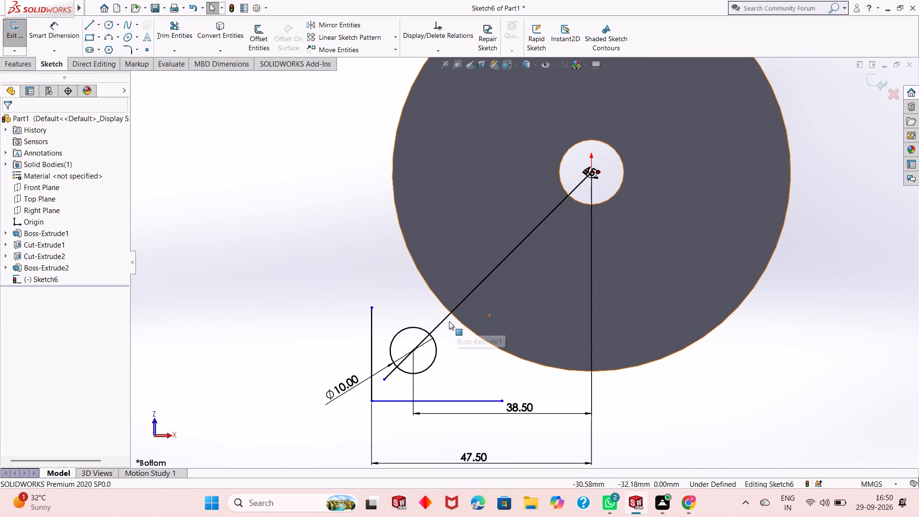
pyautogui.click(443, 321)
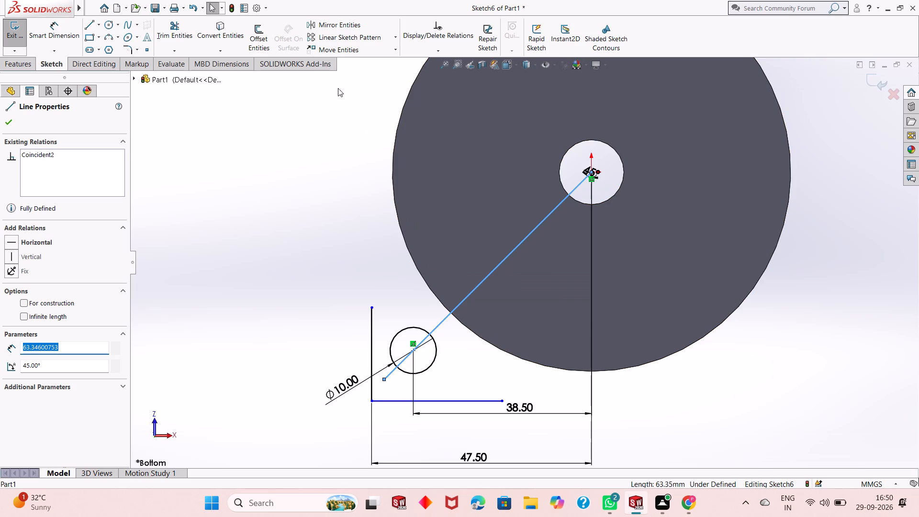
pyautogui.click(256, 48)
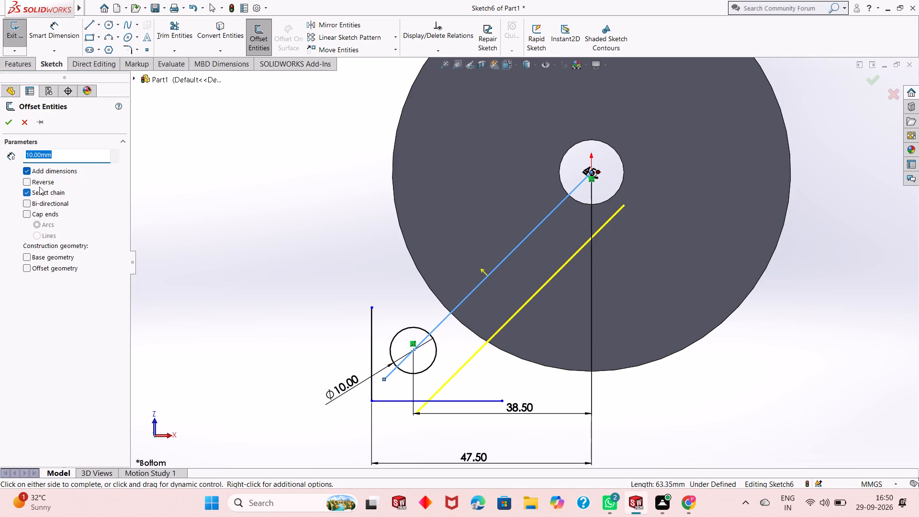
pyautogui.click(39, 203)
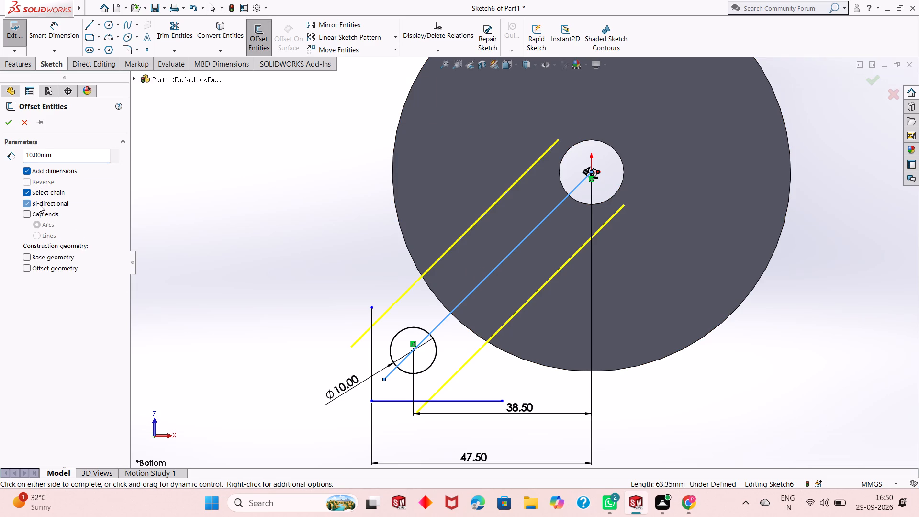
pyautogui.doubleClick(67, 156)
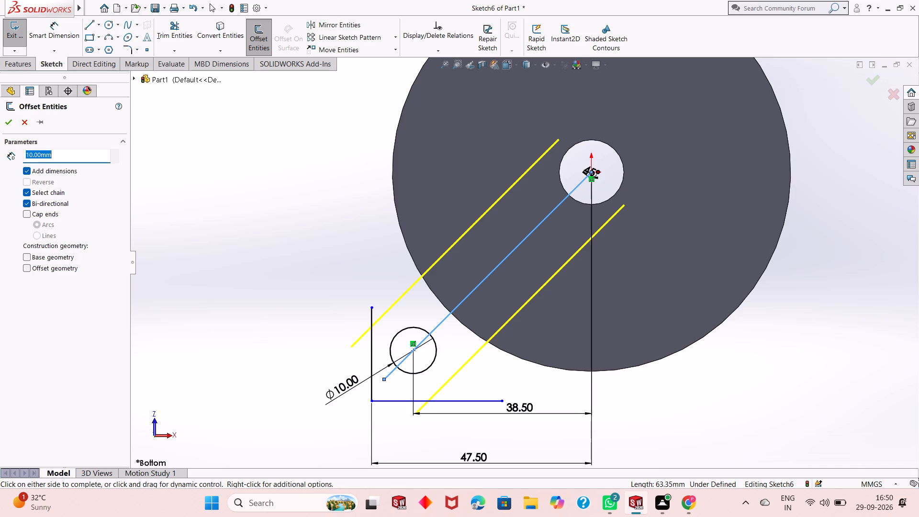
pyautogui.write('15')
pyautogui.press('Return')
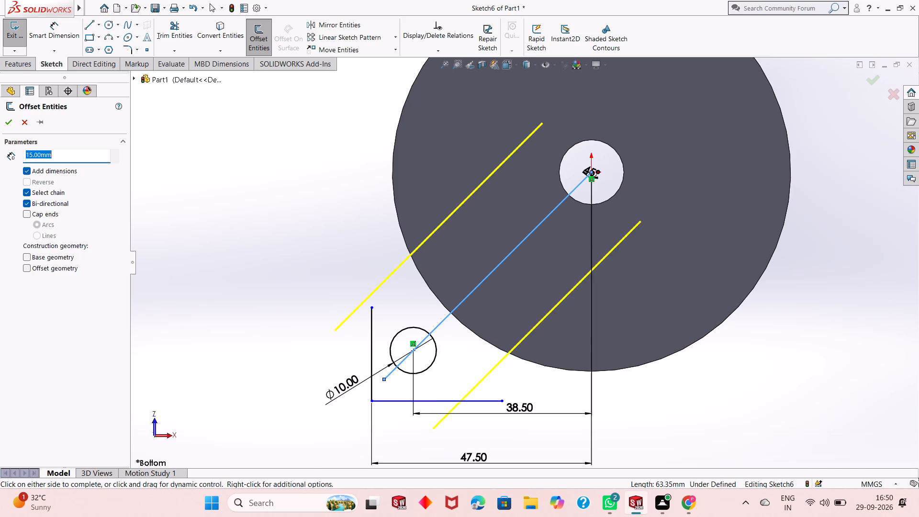
pyautogui.click(6, 124)
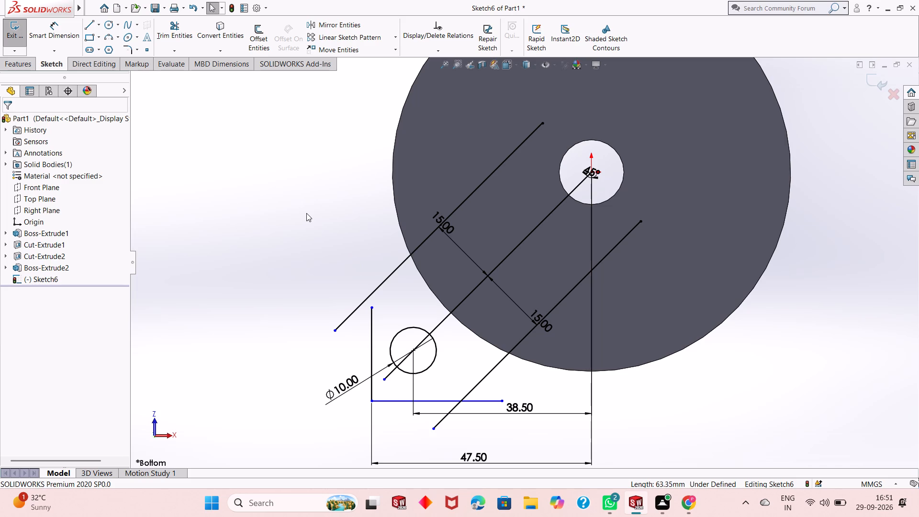
# Dimension the vertical distance between the origin and the corner's horizontal line as 94/2 (47 mm), and leave the dimension command.
pyautogui.click(59, 32)
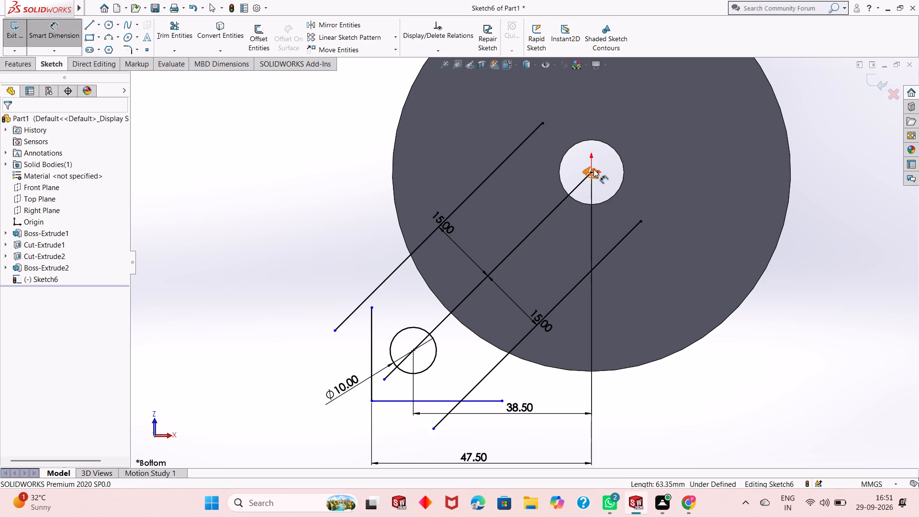
pyautogui.scroll(1, 594, 170)
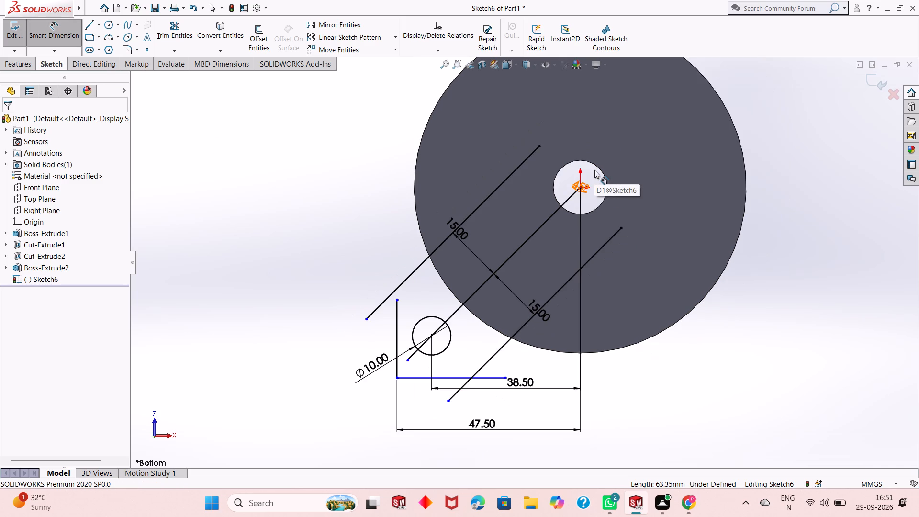
pyautogui.scroll(-14, 595, 170)
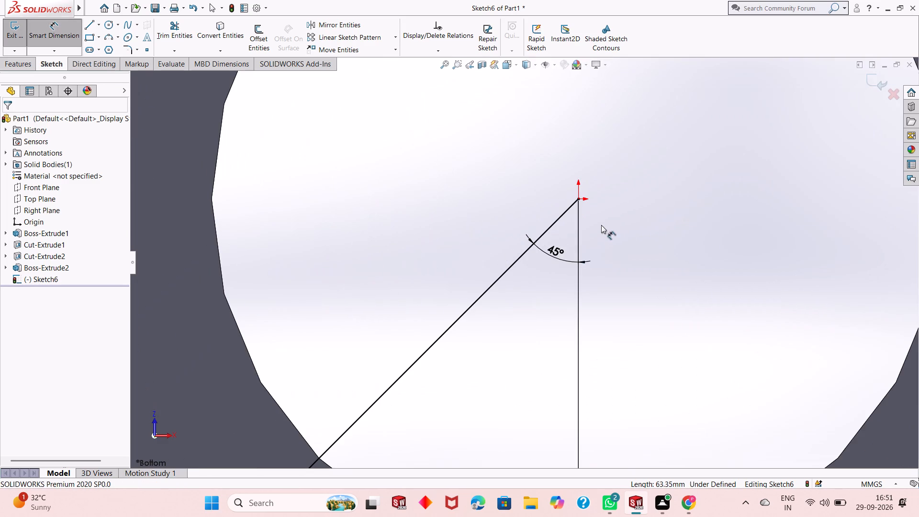
pyautogui.click(580, 200)
pyautogui.scroll(4, 584, 221)
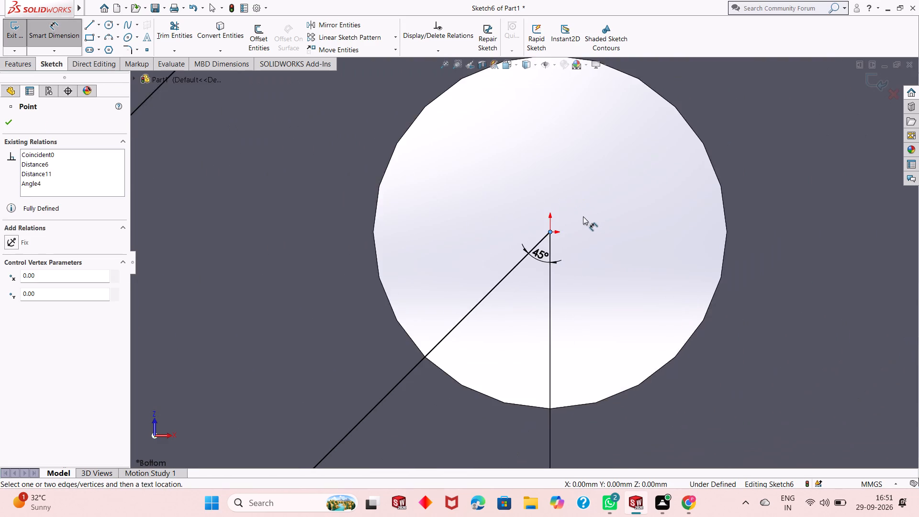
pyautogui.scroll(13, 583, 216)
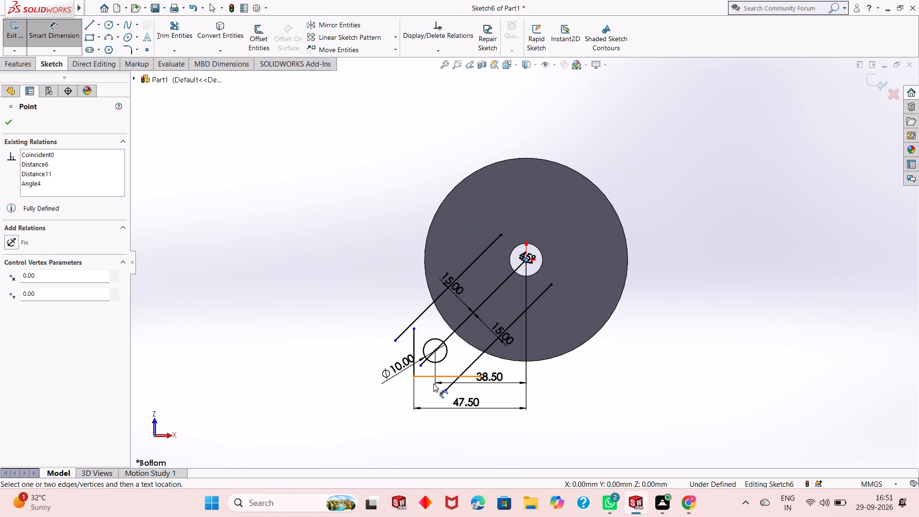
pyautogui.scroll(-6, 438, 391)
pyautogui.scroll(2, 462, 348)
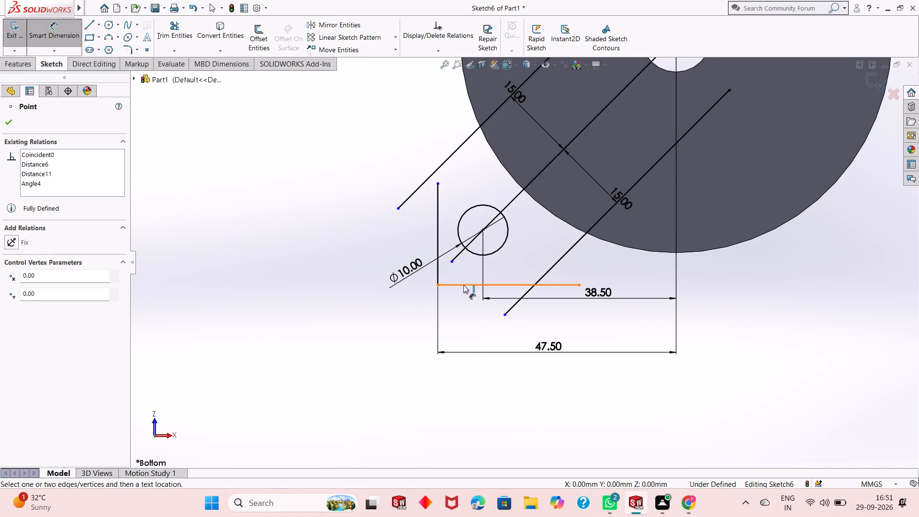
pyautogui.click(463, 285)
pyautogui.click(319, 285)
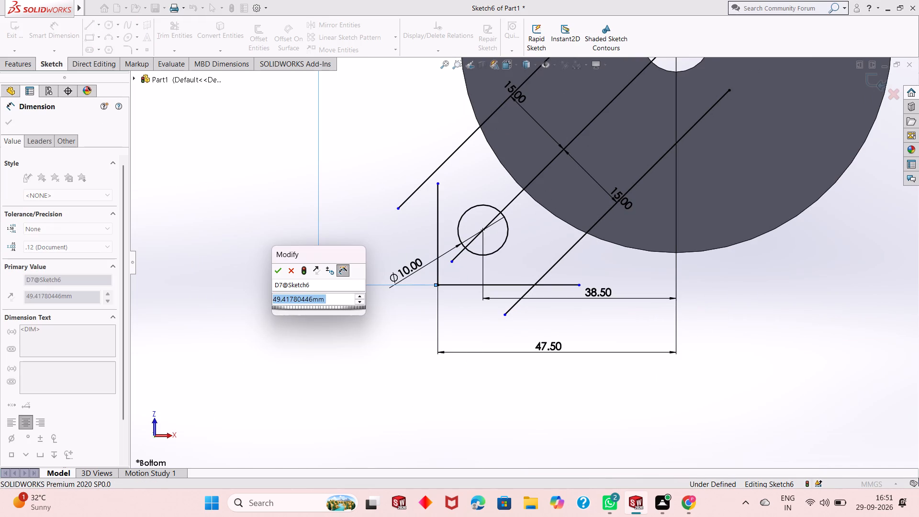
pyautogui.write('94/2')
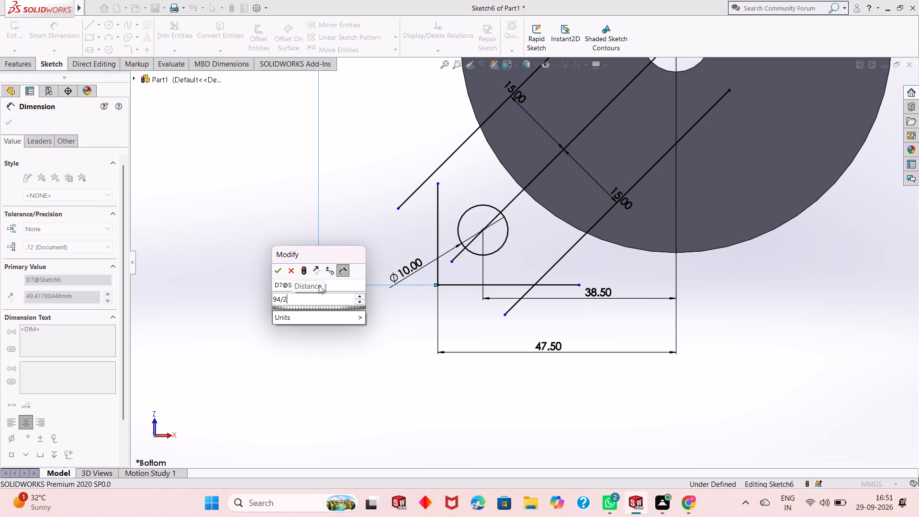
pyautogui.press('Return')
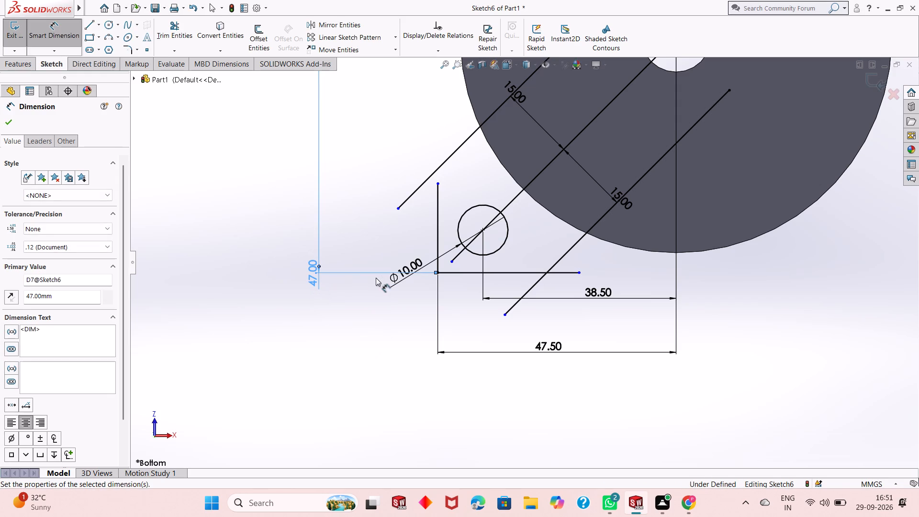
pyautogui.rightClick(285, 301)
pyautogui.click(320, 332)
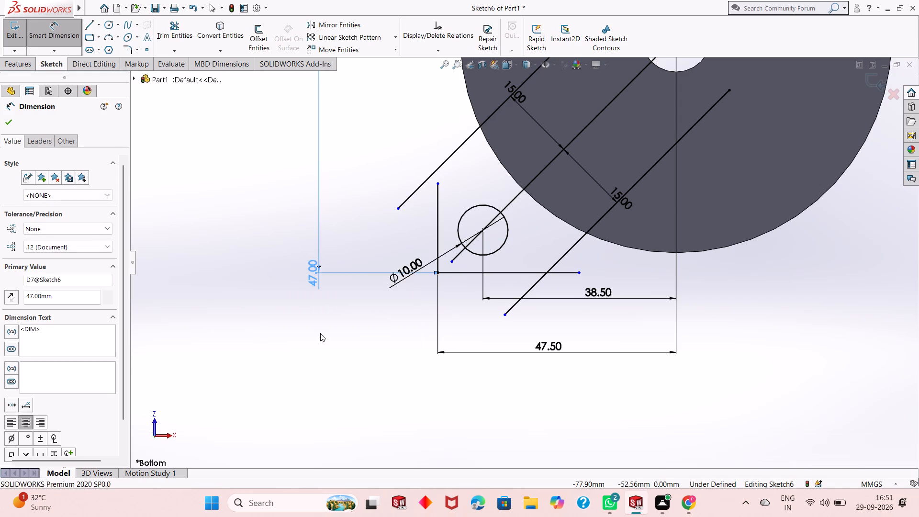
# Examine the sketch around the small circle, the corner lines and the two offset lines up close.
pyautogui.scroll(3, 363, 315)
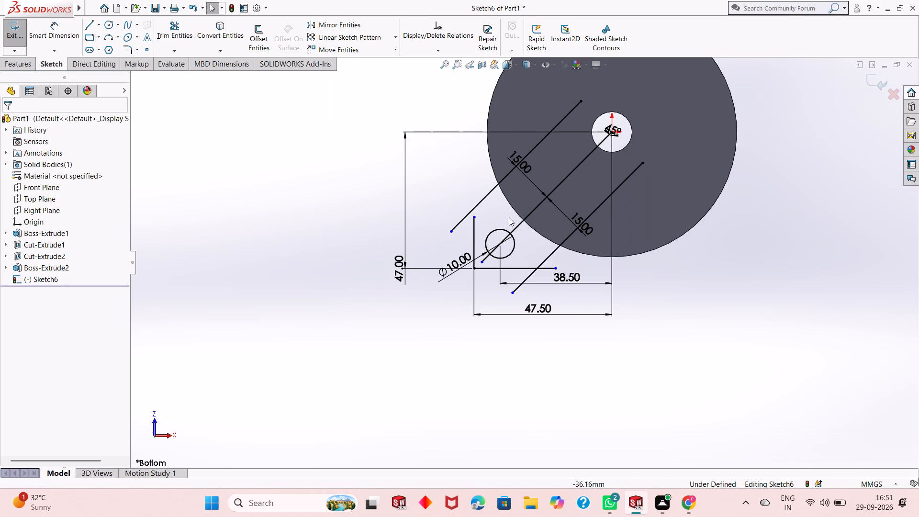
pyautogui.scroll(-1, 593, 189)
pyautogui.scroll(-2, 515, 222)
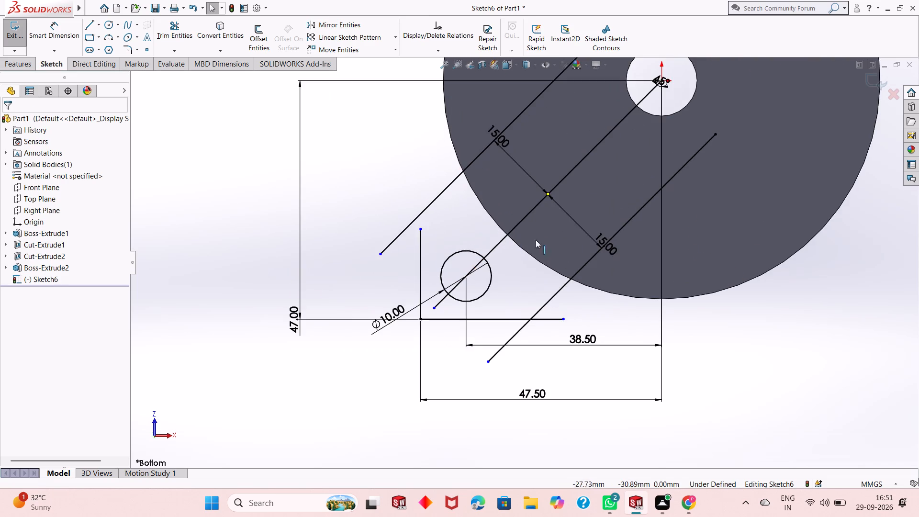
pyautogui.scroll(-2, 549, 245)
pyautogui.scroll(1, 395, 274)
pyautogui.scroll(-1, 523, 275)
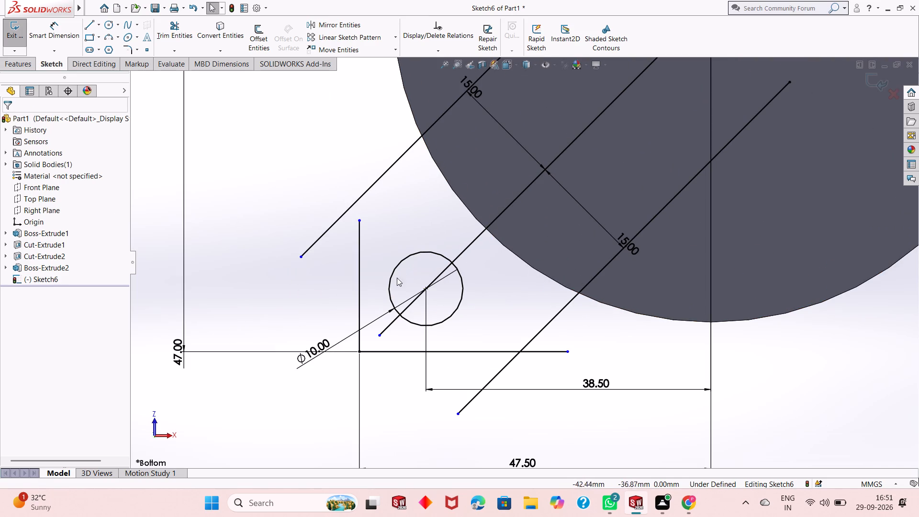
pyautogui.scroll(-3, 435, 296)
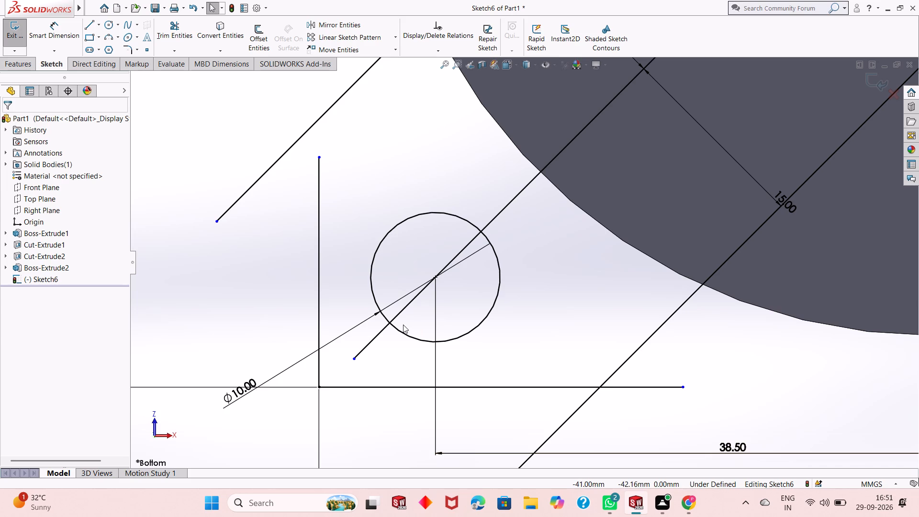
pyautogui.scroll(-1, 472, 337)
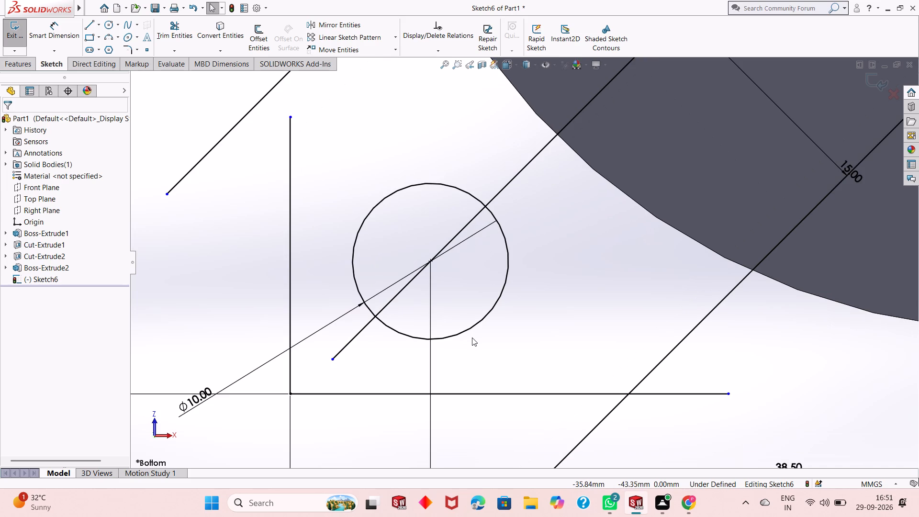
pyautogui.scroll(1, 472, 337)
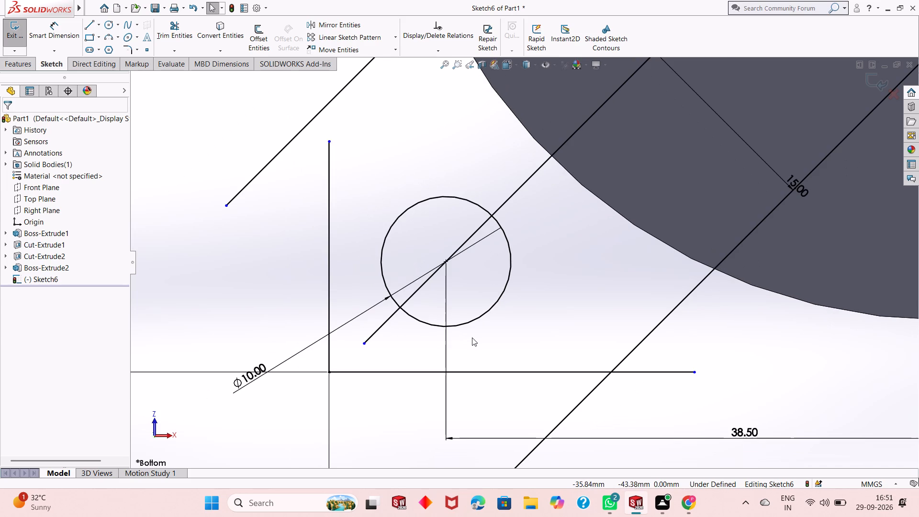
pyautogui.scroll(-1, 472, 337)
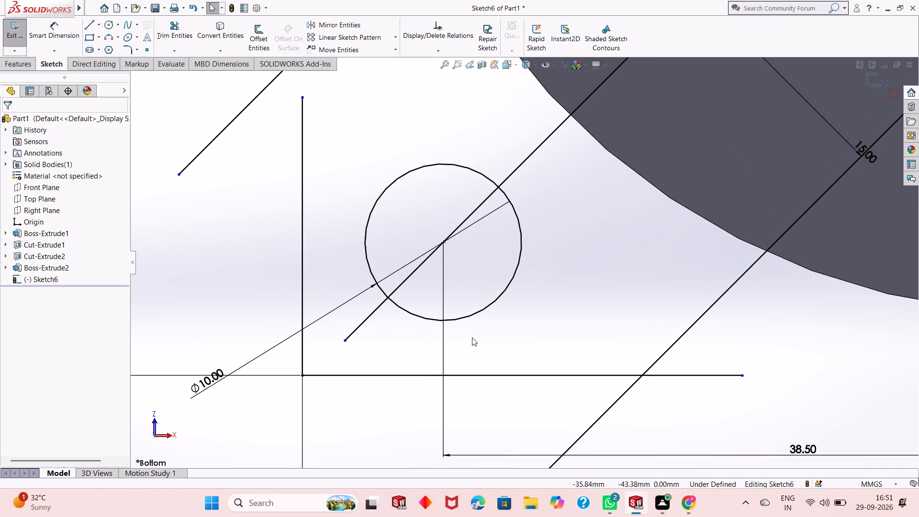
pyautogui.scroll(6, 472, 337)
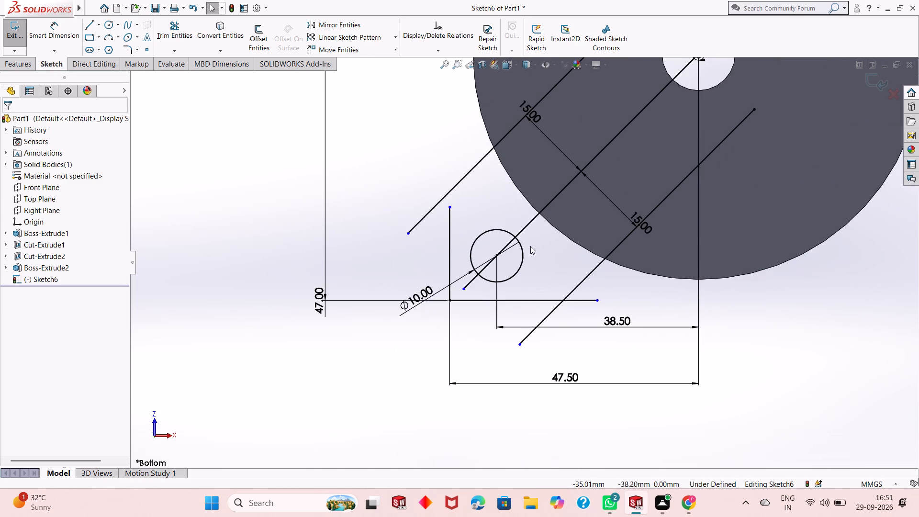
pyautogui.scroll(-2, 591, 223)
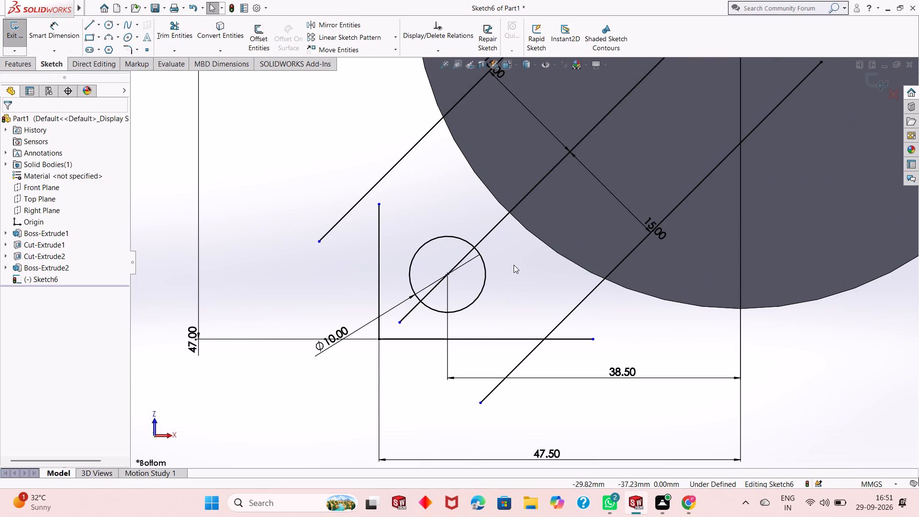
pyautogui.keyDown('ctrl'); pyautogui.moveTo(529, 263); pyautogui.dragTo(530, 263, button='middle'); pyautogui.keyUp('ctrl')
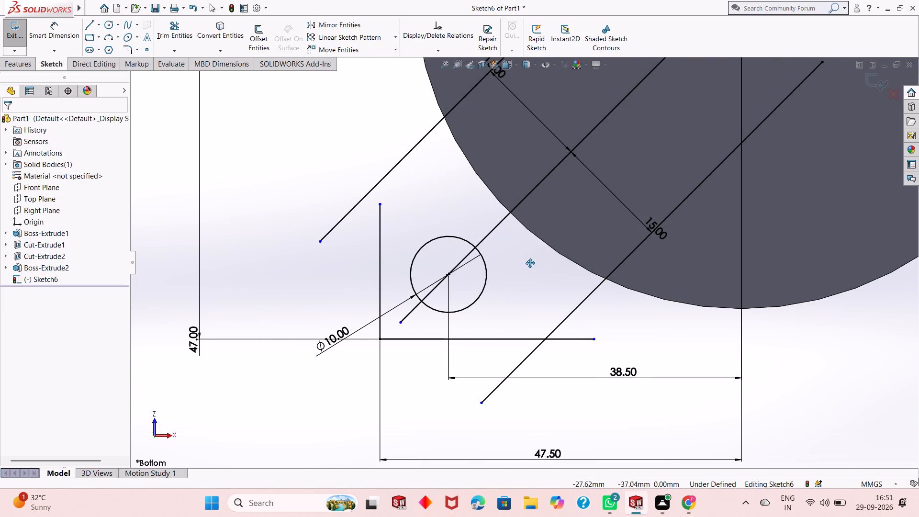
pyautogui.keyDown('ctrl'); pyautogui.moveTo(530, 263); pyautogui.dragTo(455, 286, button='middle'); pyautogui.keyUp('ctrl')
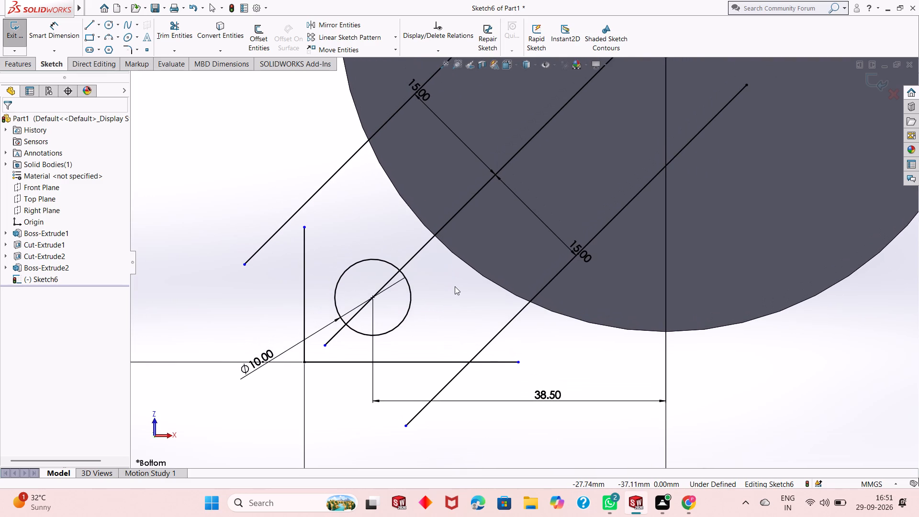
# Extend the corner's vertical line to meet the upper 15 mm offset line, and leave the Extend command.
pyautogui.scroll(1, 462, 302)
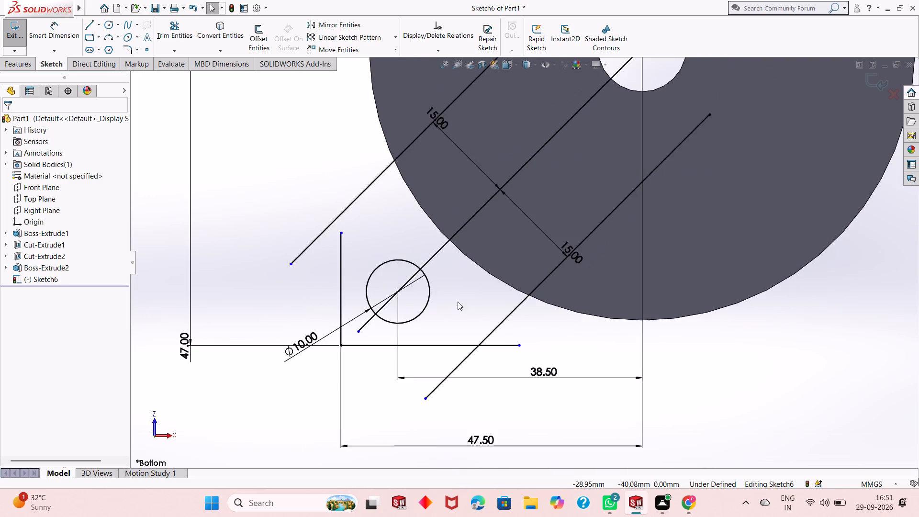
pyautogui.scroll(3, 458, 302)
pyautogui.scroll(-3, 504, 243)
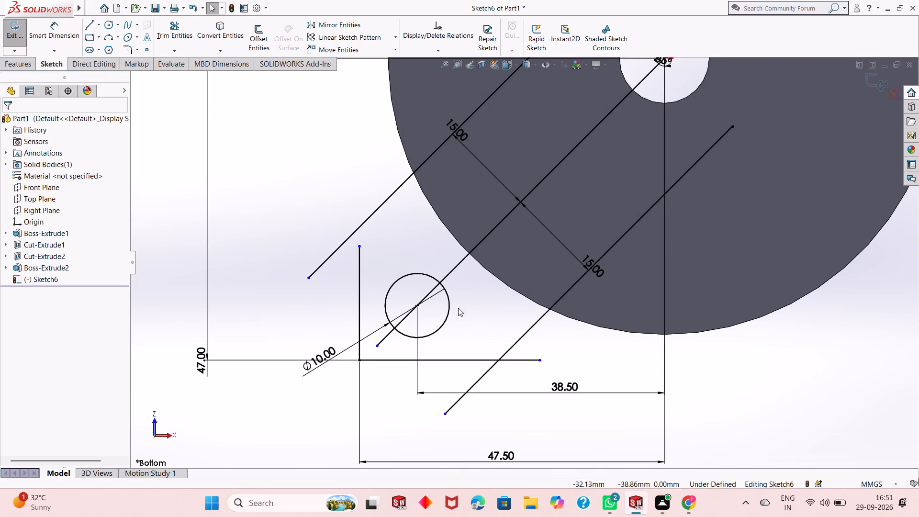
pyautogui.scroll(3, 468, 302)
pyautogui.scroll(-2, 555, 254)
pyautogui.keyDown('ctrl'); pyautogui.moveTo(482, 302); pyautogui.dragTo(482, 306, button='middle'); pyautogui.keyUp('ctrl')
pyautogui.scroll(-2, 429, 302)
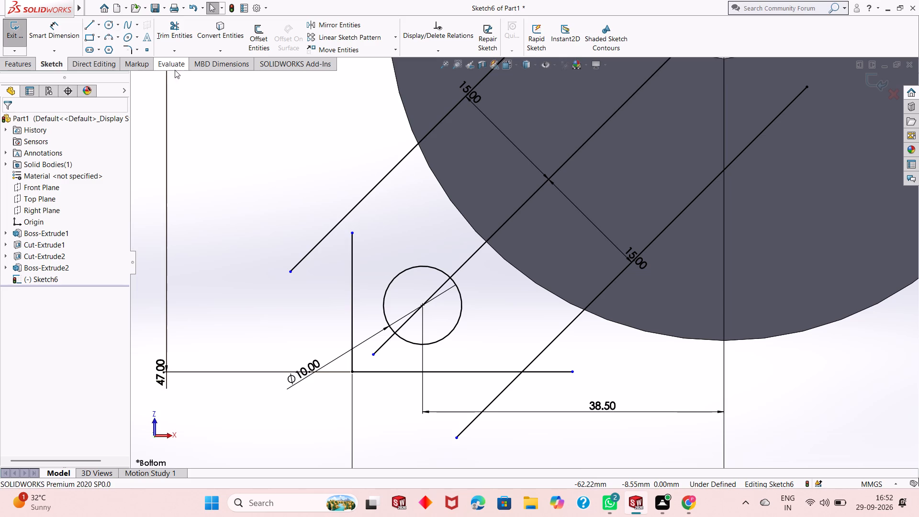
pyautogui.click(187, 49)
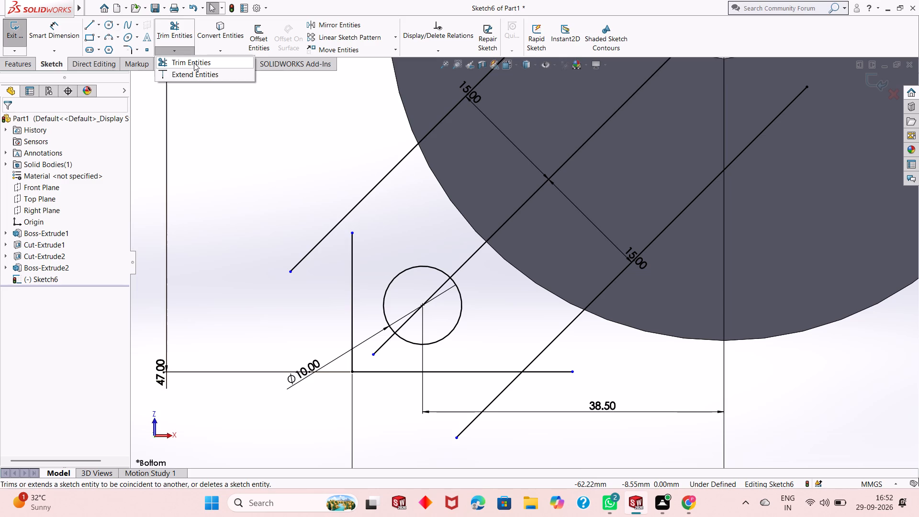
pyautogui.click(192, 73)
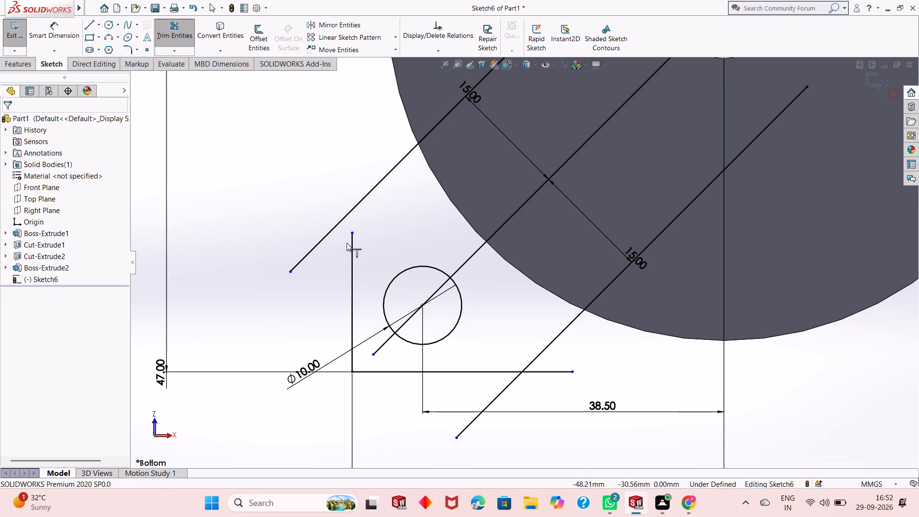
pyautogui.click(353, 249)
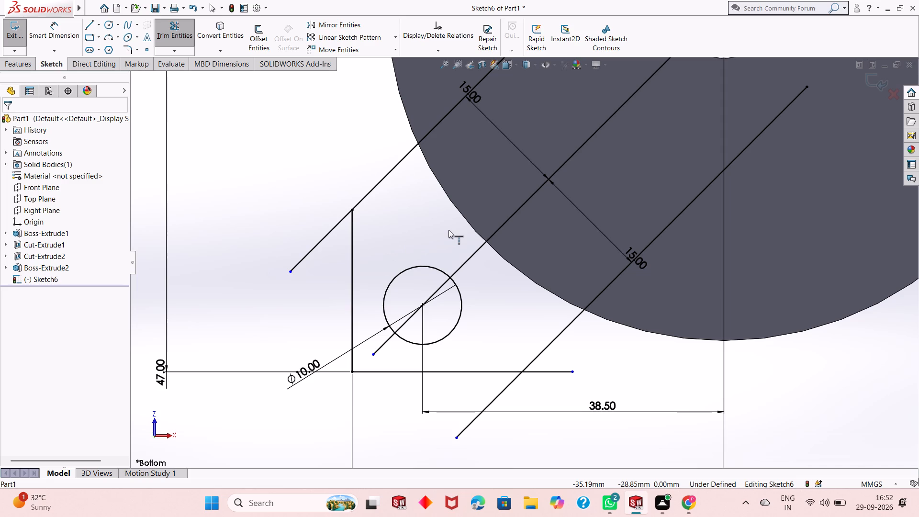
pyautogui.rightClick(232, 238)
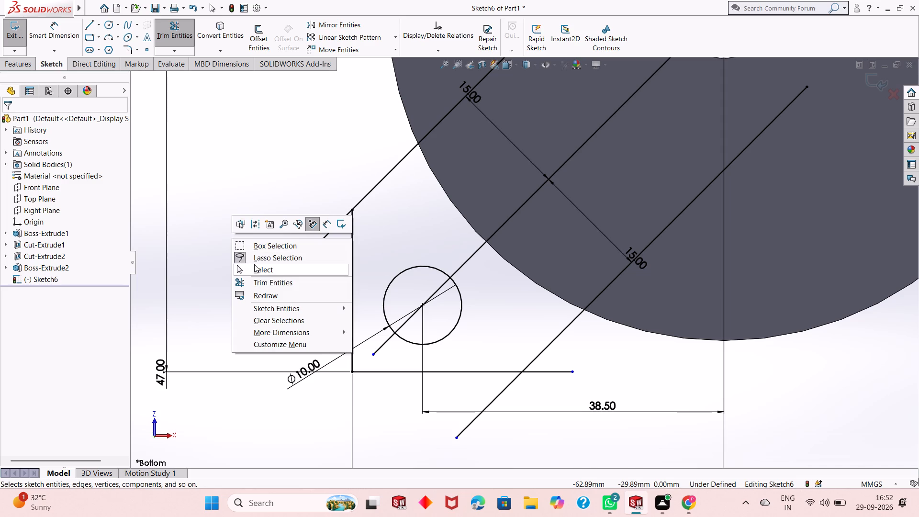
pyautogui.click(257, 269)
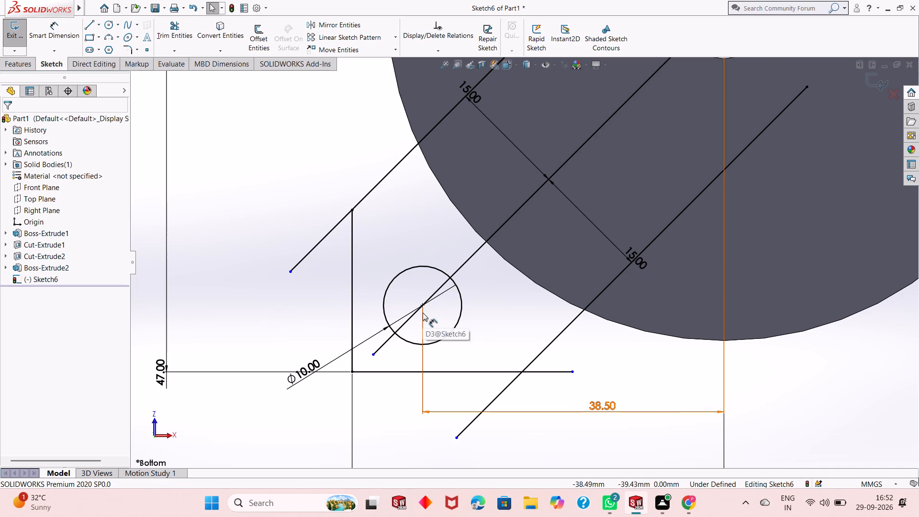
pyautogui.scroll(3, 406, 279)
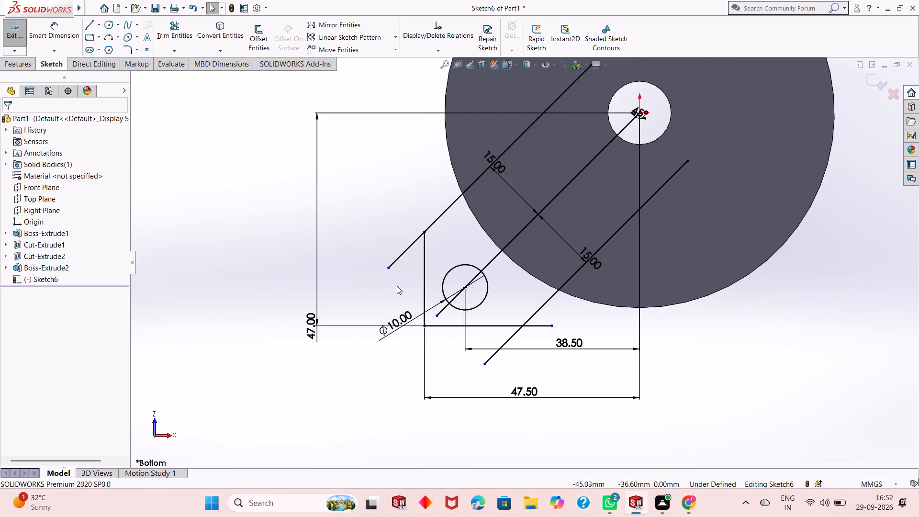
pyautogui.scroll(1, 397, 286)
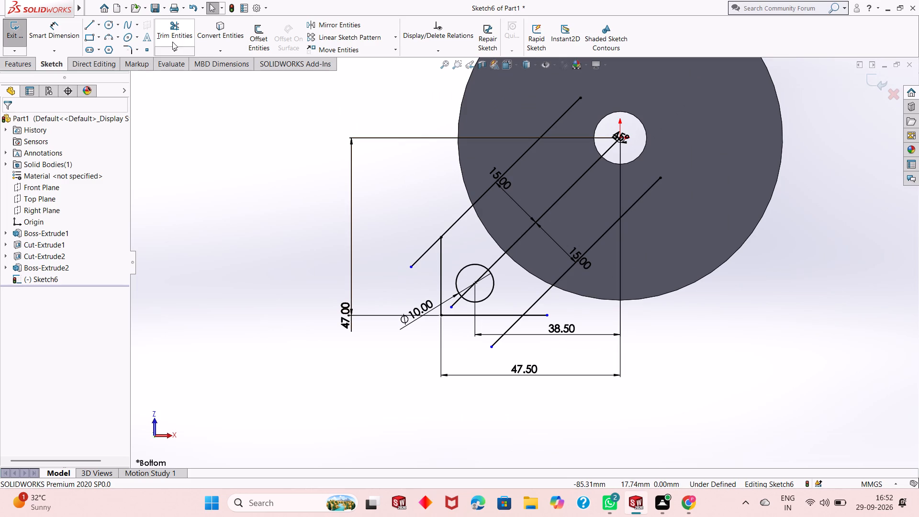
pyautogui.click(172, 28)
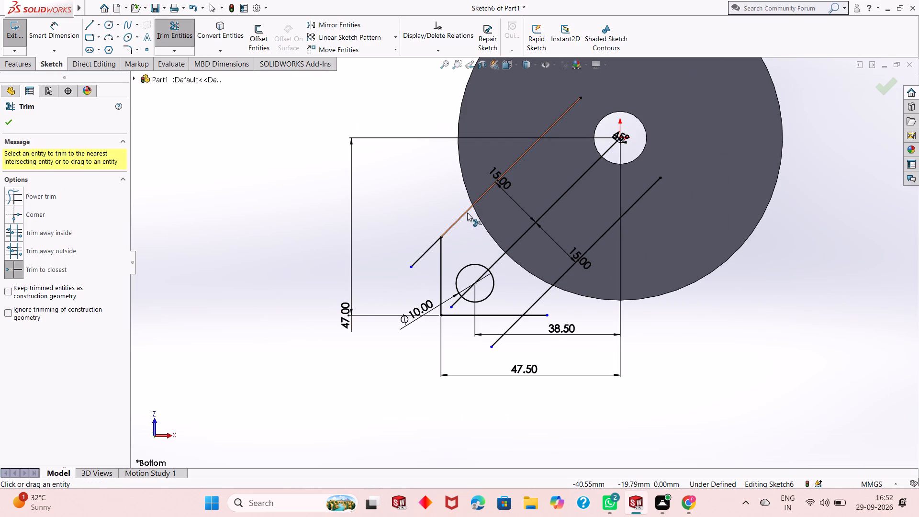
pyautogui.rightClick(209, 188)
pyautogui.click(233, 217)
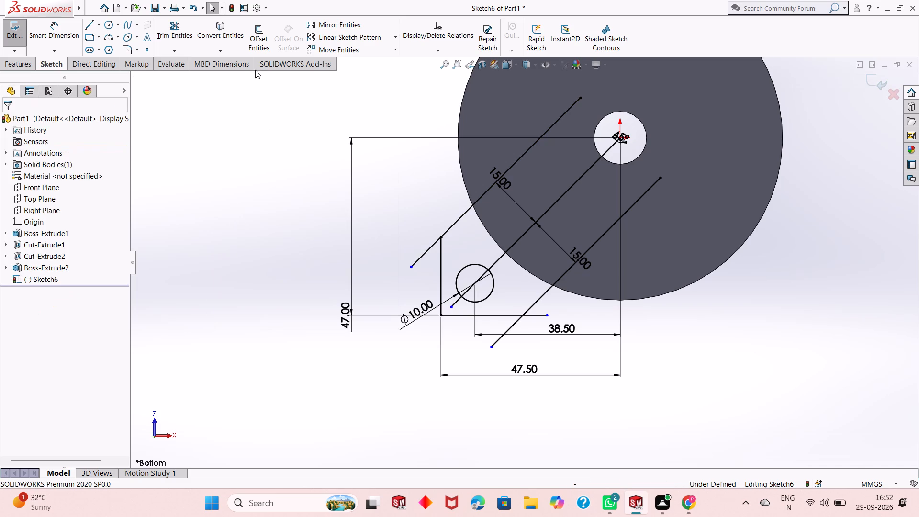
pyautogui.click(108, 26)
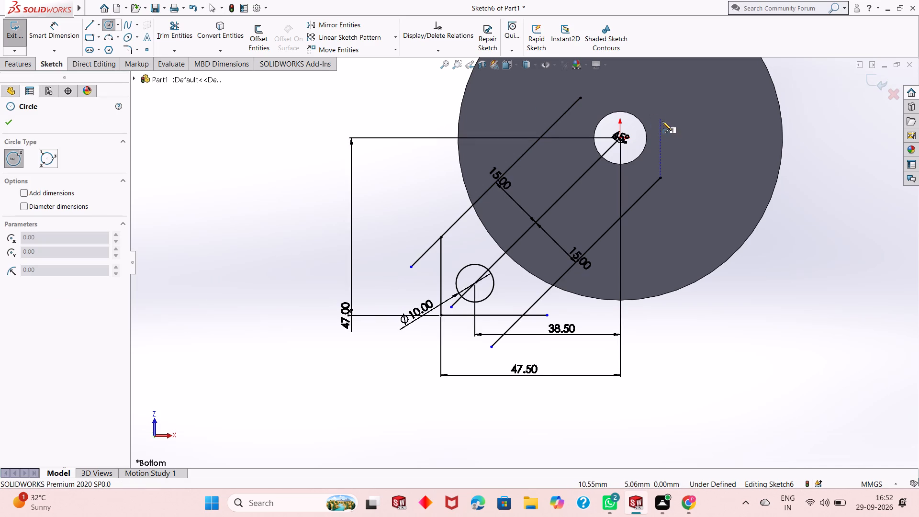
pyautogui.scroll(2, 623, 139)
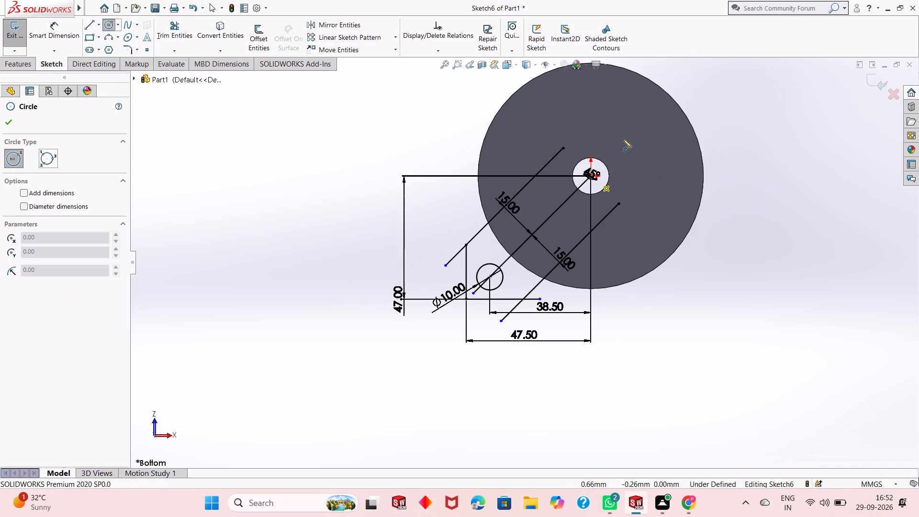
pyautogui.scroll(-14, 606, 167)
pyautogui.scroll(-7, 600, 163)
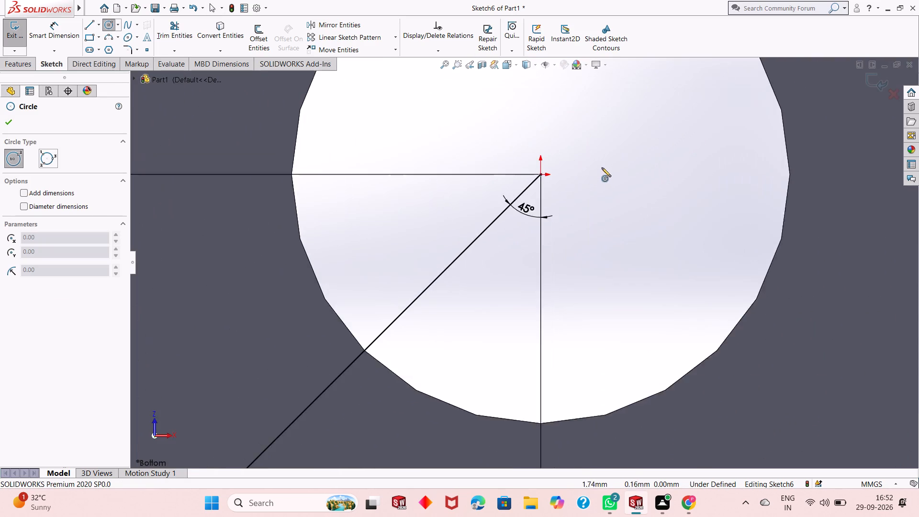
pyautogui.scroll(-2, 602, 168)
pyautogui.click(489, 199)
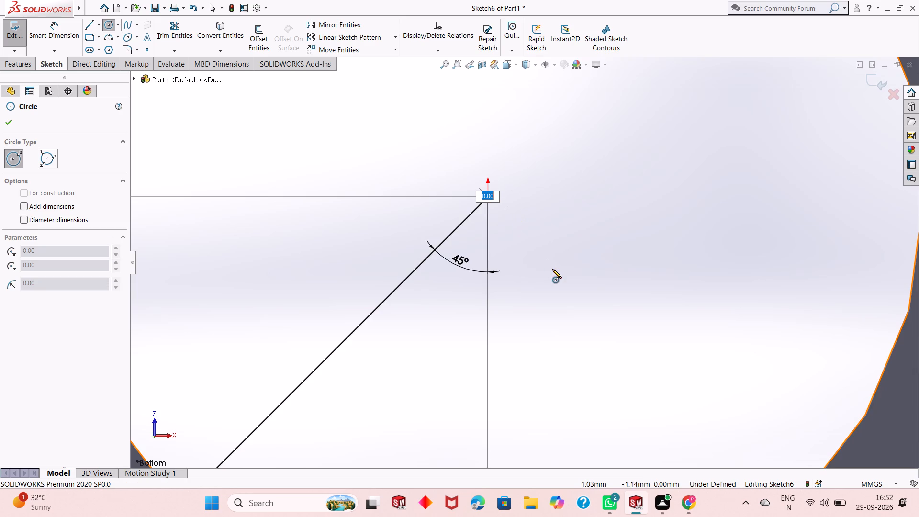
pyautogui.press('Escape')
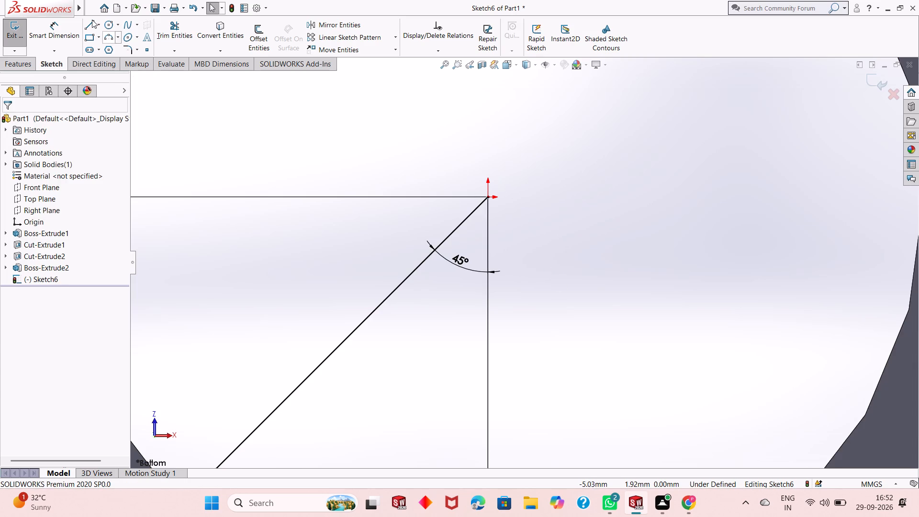
# Sketch a circle centred on the origin with a 43 mm radius, snapped to the disc's outer edge, and leave the circle command.
pyautogui.click(108, 27)
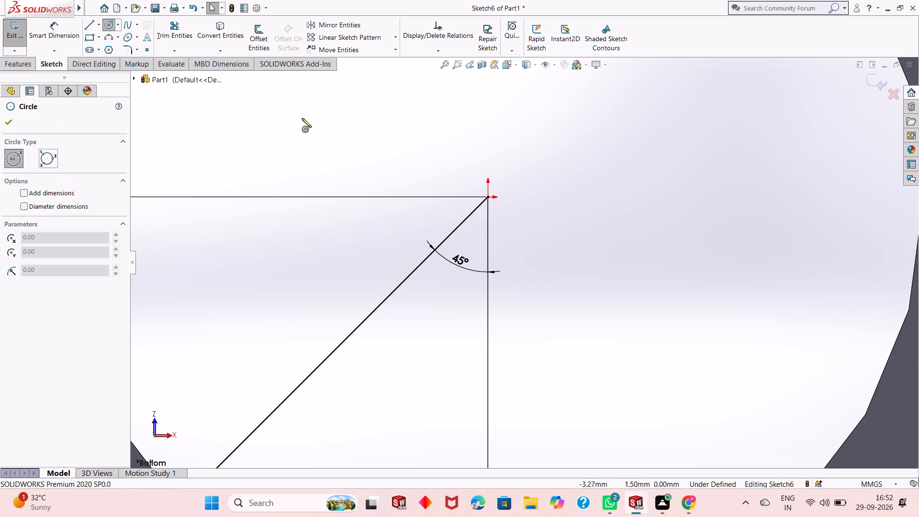
pyautogui.click(488, 196)
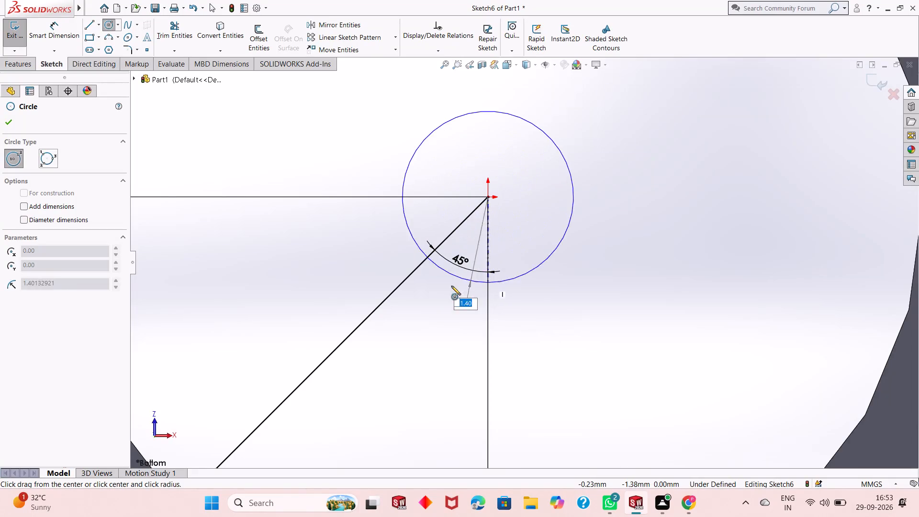
pyautogui.scroll(-3, 460, 287)
pyautogui.scroll(9, 476, 284)
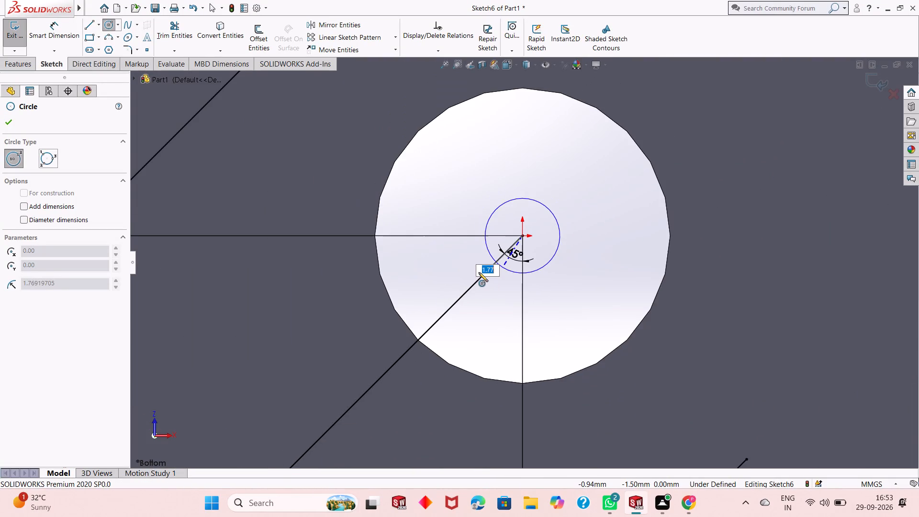
pyautogui.scroll(8, 474, 273)
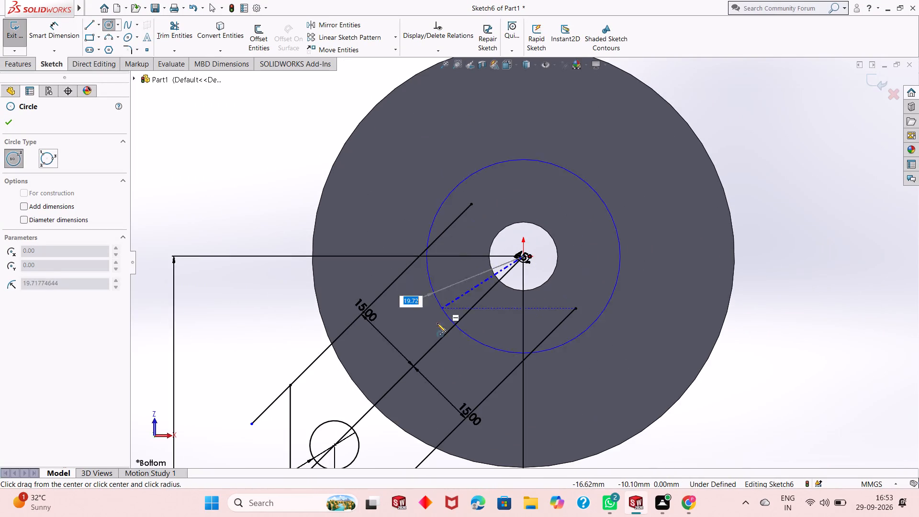
pyautogui.scroll(2, 394, 398)
pyautogui.scroll(-3, 427, 374)
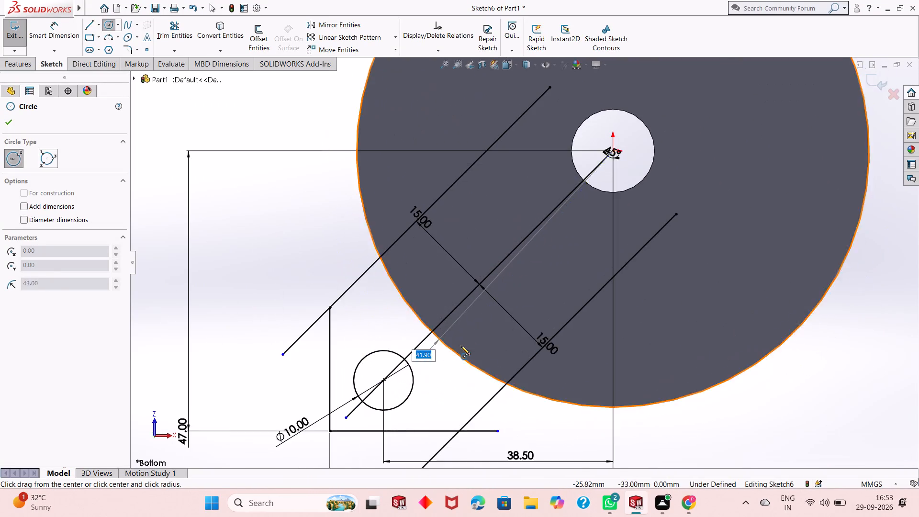
pyautogui.scroll(-3, 473, 336)
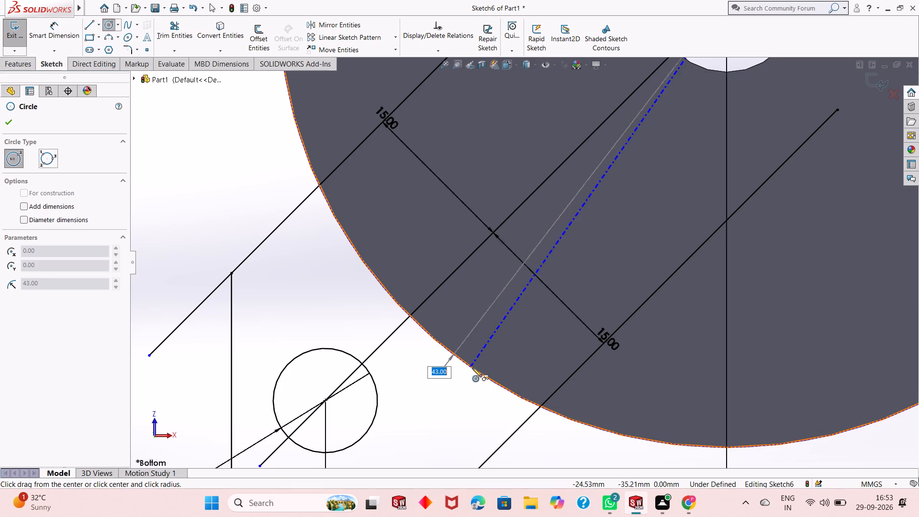
pyautogui.click(476, 373)
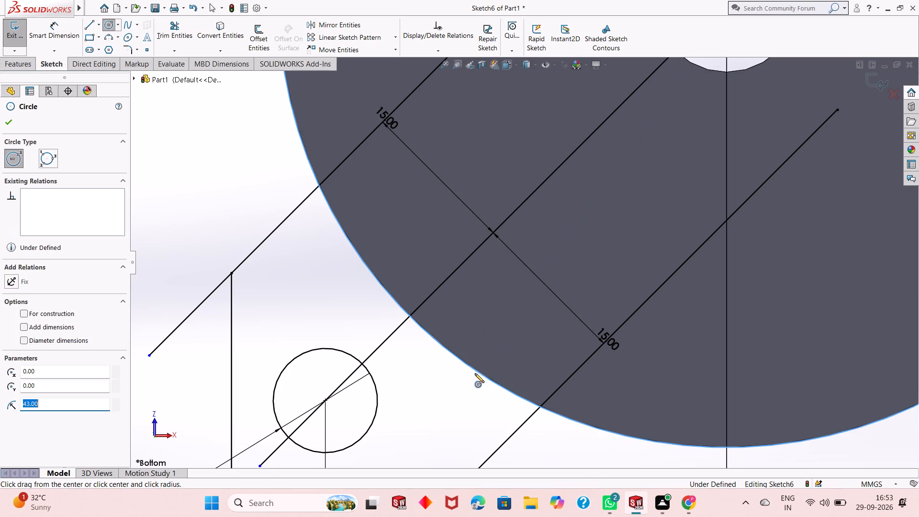
pyautogui.rightClick(436, 371)
pyautogui.click(451, 381)
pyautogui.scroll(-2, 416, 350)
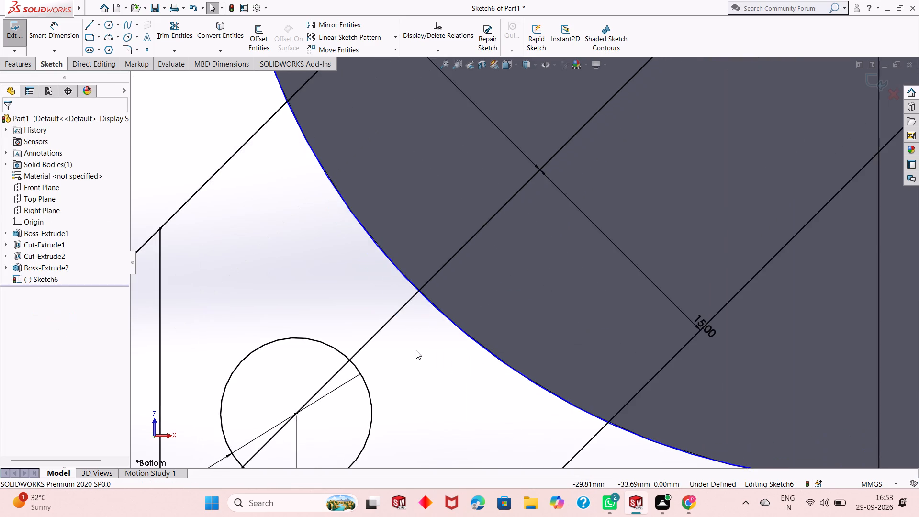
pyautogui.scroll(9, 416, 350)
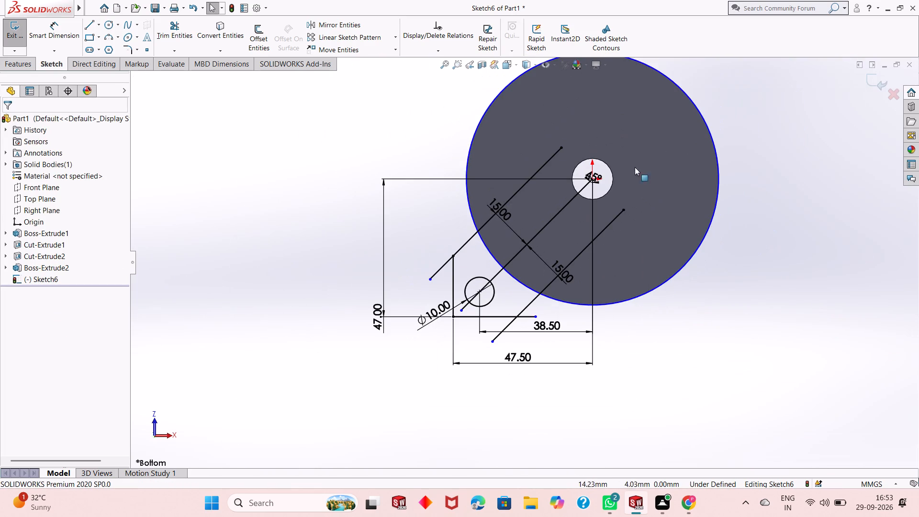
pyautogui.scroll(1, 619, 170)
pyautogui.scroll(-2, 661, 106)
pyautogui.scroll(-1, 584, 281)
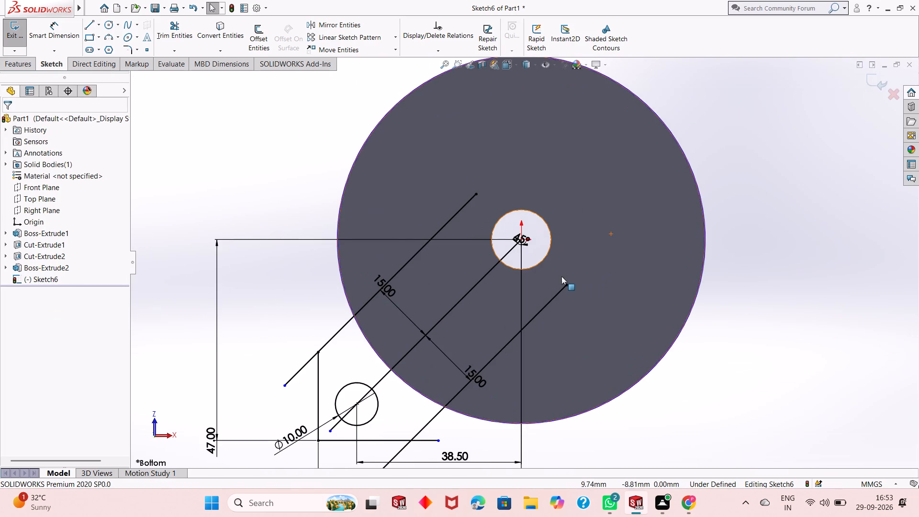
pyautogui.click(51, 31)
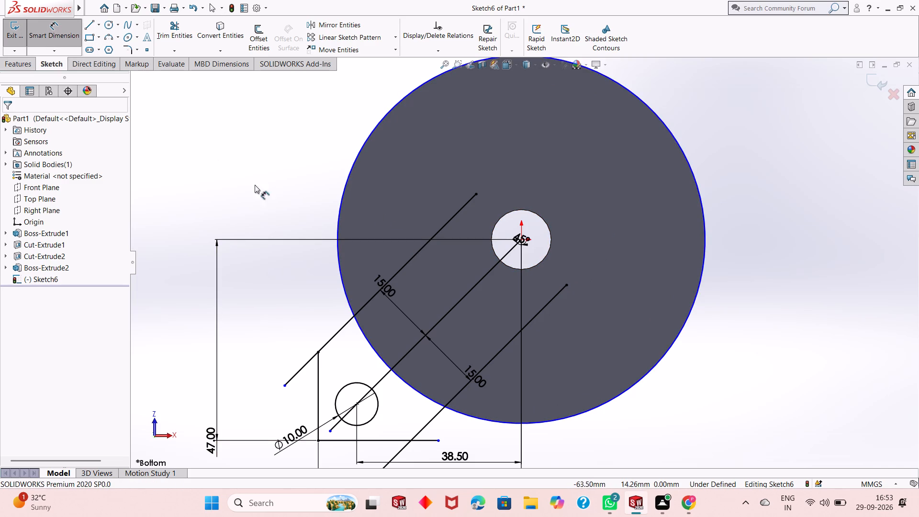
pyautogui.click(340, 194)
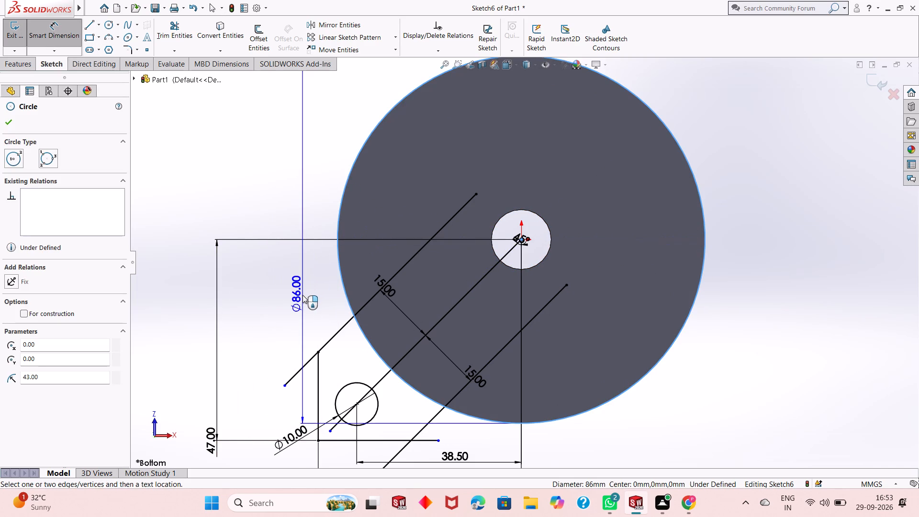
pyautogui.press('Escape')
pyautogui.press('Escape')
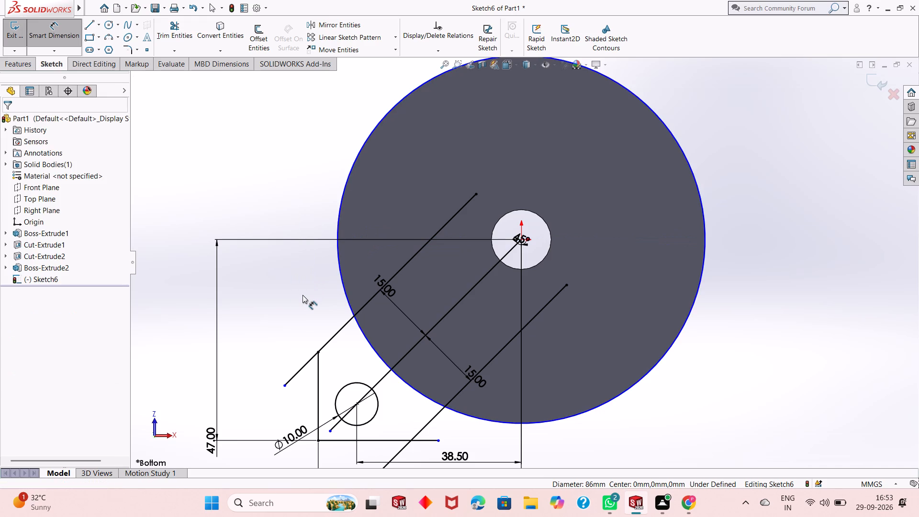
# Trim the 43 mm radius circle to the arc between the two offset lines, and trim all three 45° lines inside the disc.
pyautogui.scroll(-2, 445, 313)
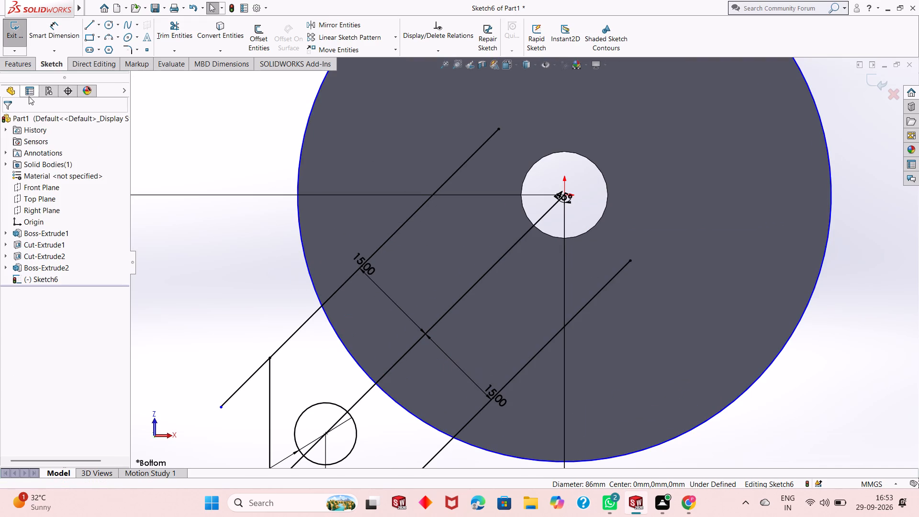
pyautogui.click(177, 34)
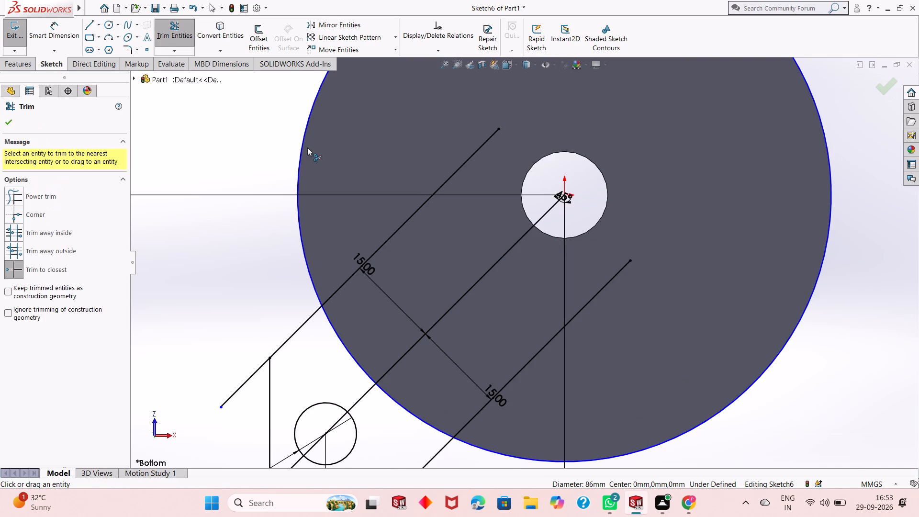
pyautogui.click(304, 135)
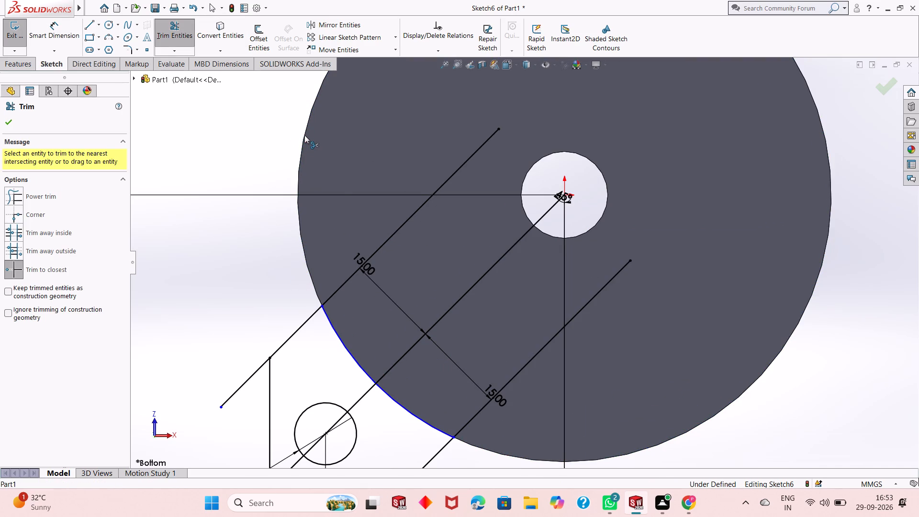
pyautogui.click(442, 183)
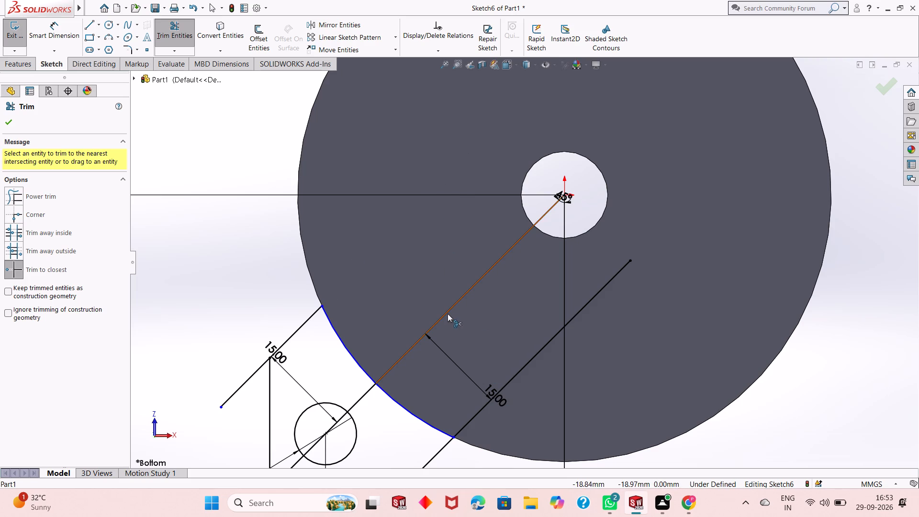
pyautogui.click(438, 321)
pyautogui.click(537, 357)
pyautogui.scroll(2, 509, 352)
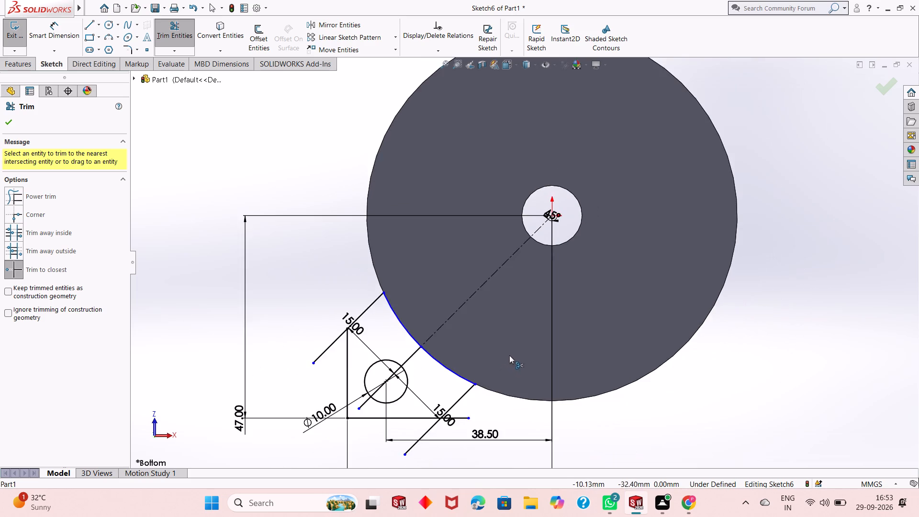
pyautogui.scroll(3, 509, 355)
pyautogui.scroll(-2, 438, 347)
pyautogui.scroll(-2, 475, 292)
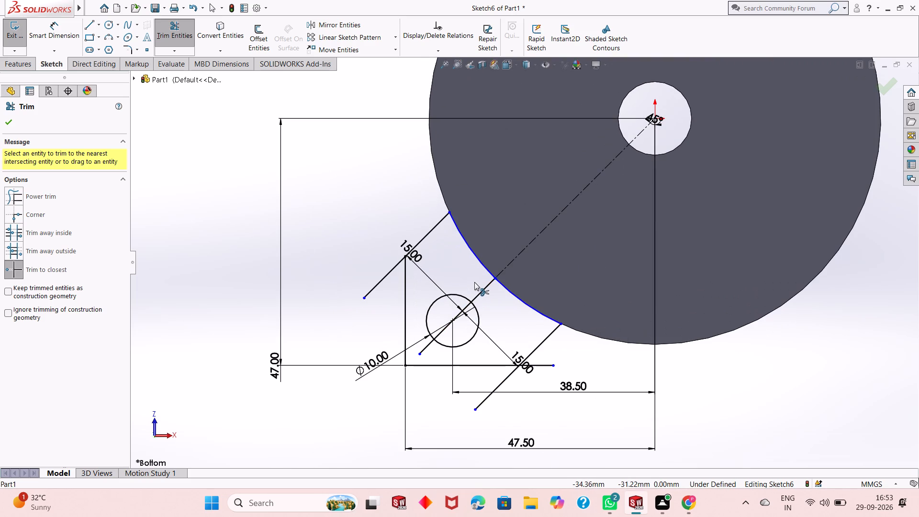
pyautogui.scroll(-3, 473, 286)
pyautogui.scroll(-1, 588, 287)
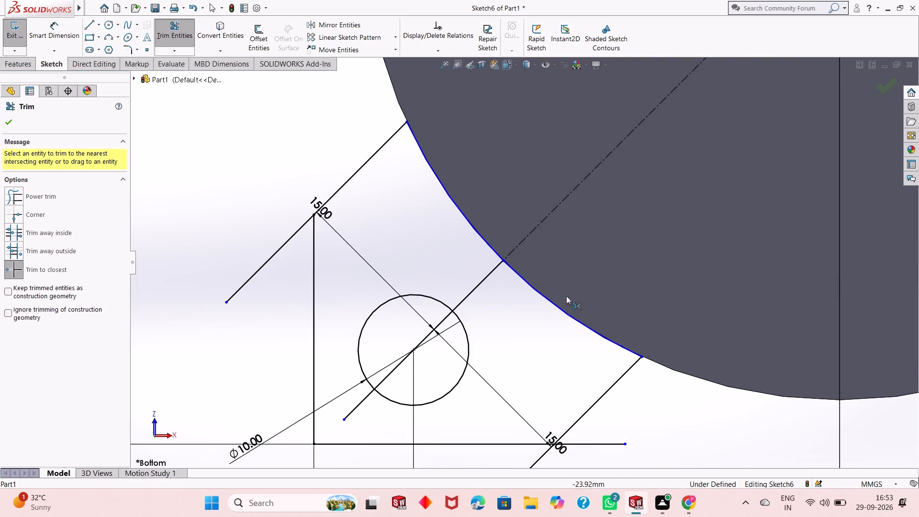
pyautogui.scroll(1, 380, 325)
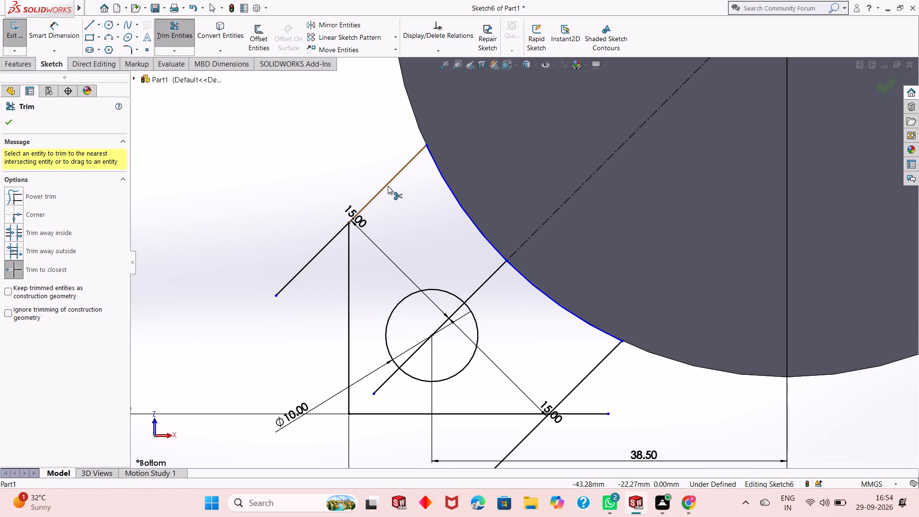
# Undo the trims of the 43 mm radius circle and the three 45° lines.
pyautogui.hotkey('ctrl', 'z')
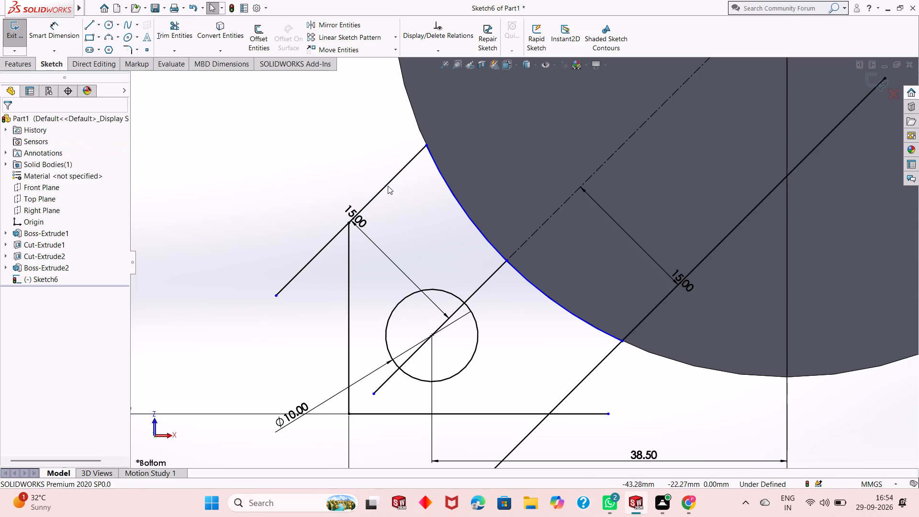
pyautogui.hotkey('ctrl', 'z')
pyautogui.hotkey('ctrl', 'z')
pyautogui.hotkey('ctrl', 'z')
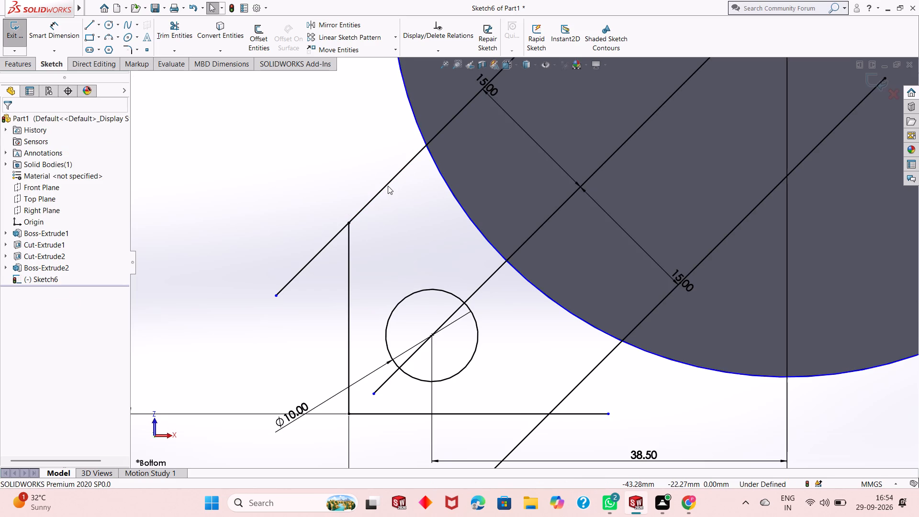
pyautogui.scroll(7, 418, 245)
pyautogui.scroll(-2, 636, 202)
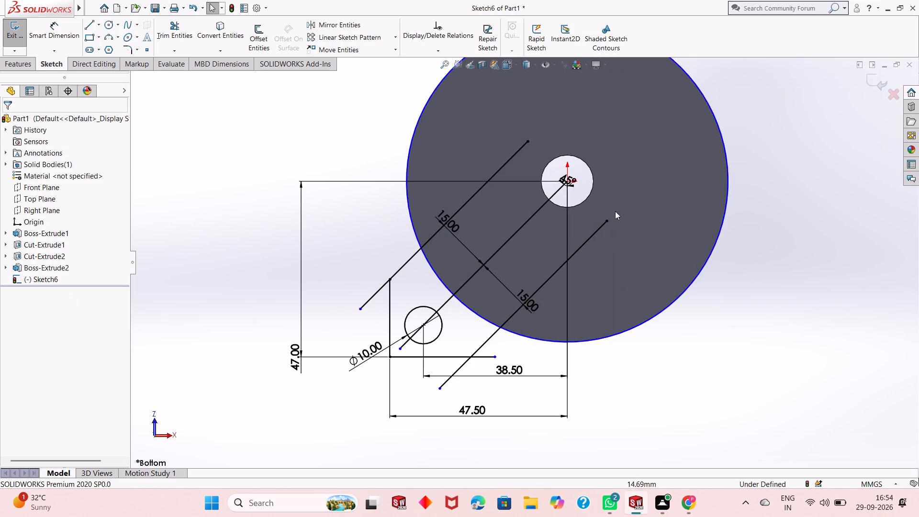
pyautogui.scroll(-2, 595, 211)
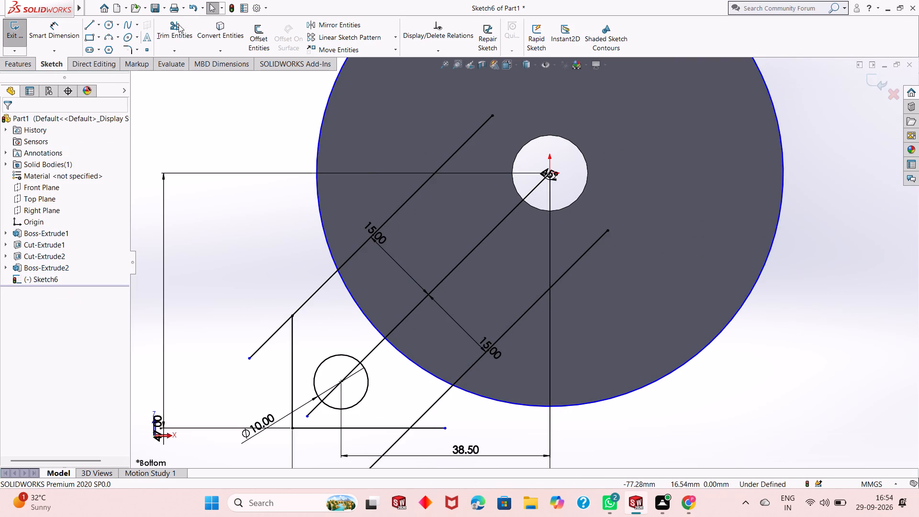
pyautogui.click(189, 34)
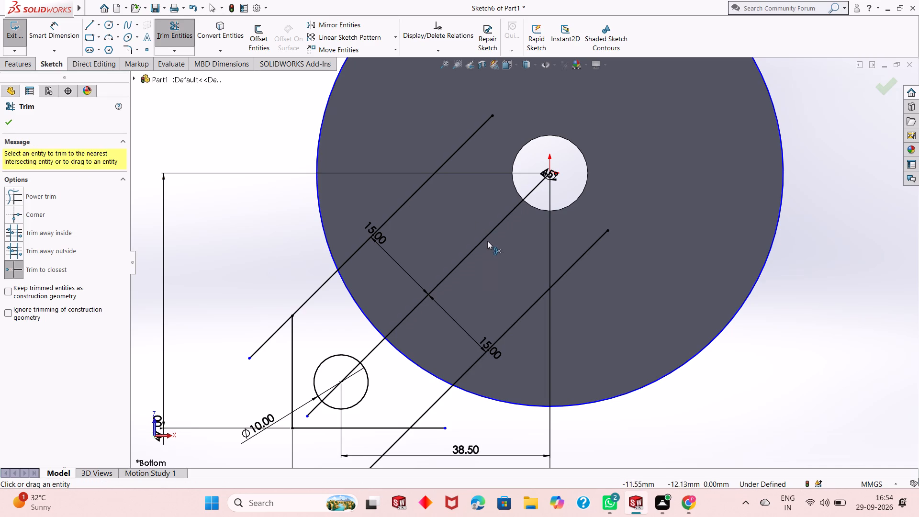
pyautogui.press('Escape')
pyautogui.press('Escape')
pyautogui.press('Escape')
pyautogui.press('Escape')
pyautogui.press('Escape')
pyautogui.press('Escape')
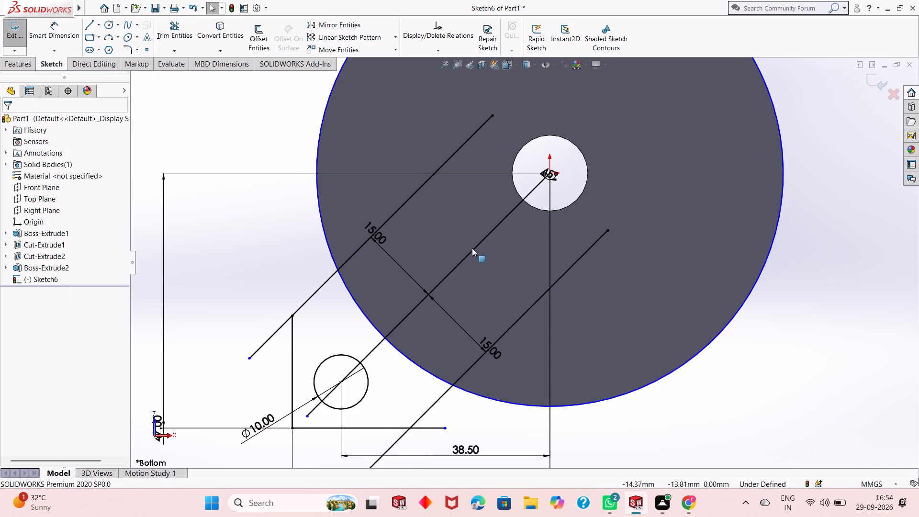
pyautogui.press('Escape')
# Delete the solid 45° middle line that runs from the origin through the 10 mm circle, keeping the construction line beneath it.
pyautogui.click(469, 253)
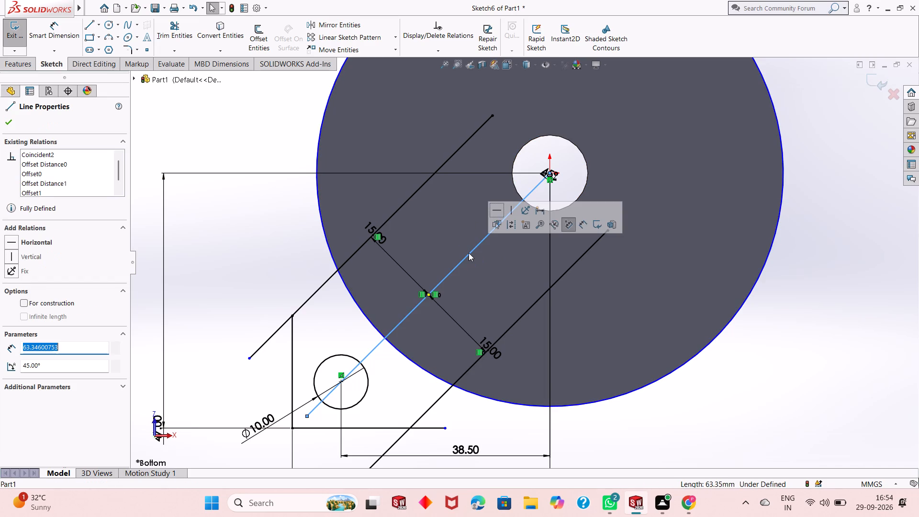
pyautogui.press('Delete')
pyautogui.press('Escape')
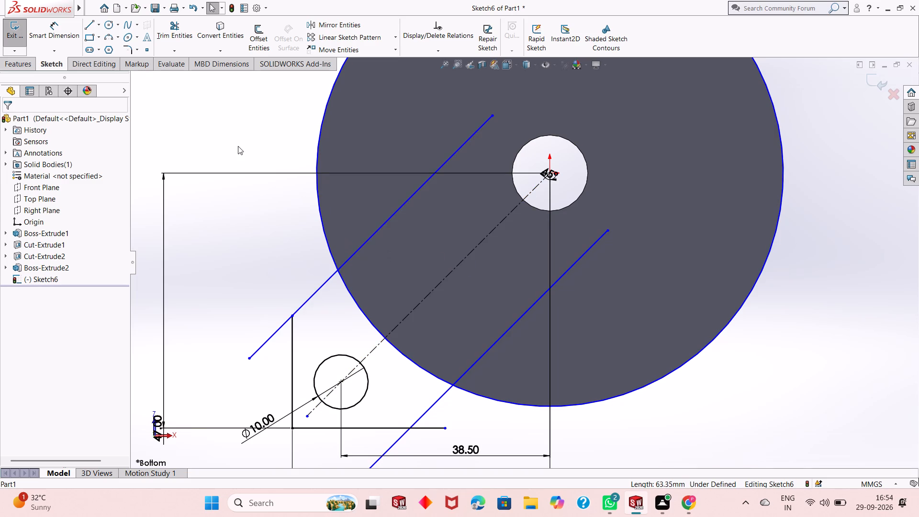
# Examine the lug sketch against the disc from several angles, and return to the view normal to the sketch.
pyautogui.click(181, 26)
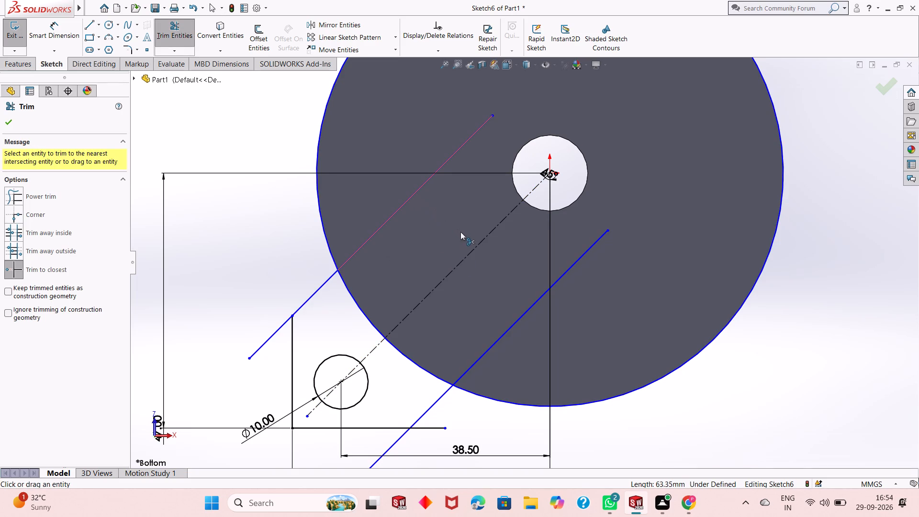
pyautogui.moveTo(453, 230); pyautogui.dragTo(446, 239, button='middle')
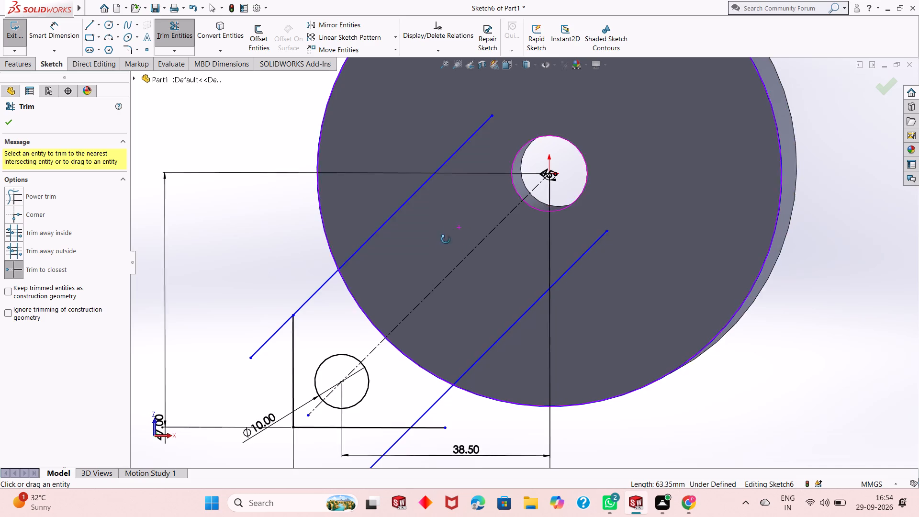
pyautogui.moveTo(446, 239); pyautogui.dragTo(440, 246, button='middle')
pyautogui.moveTo(440, 246); pyautogui.dragTo(445, 246, button='middle')
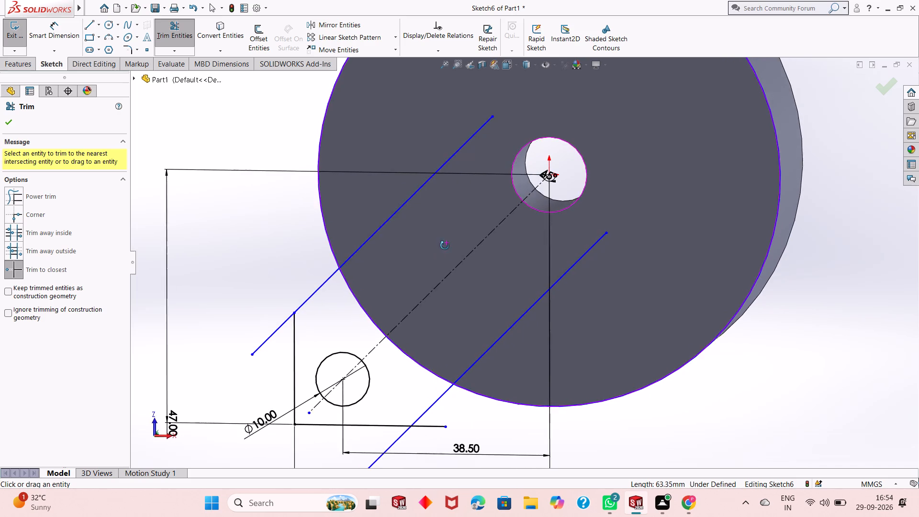
pyautogui.moveTo(445, 246); pyautogui.dragTo(521, 255, button='middle')
pyautogui.moveTo(523, 255); pyautogui.dragTo(544, 295, button='middle')
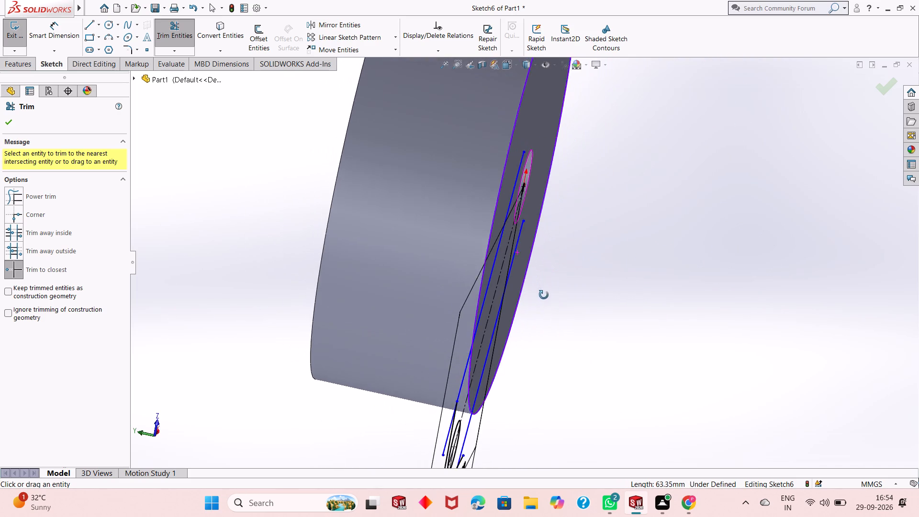
pyautogui.moveTo(544, 295); pyautogui.dragTo(490, 278, button='middle')
pyautogui.scroll(2, 509, 310)
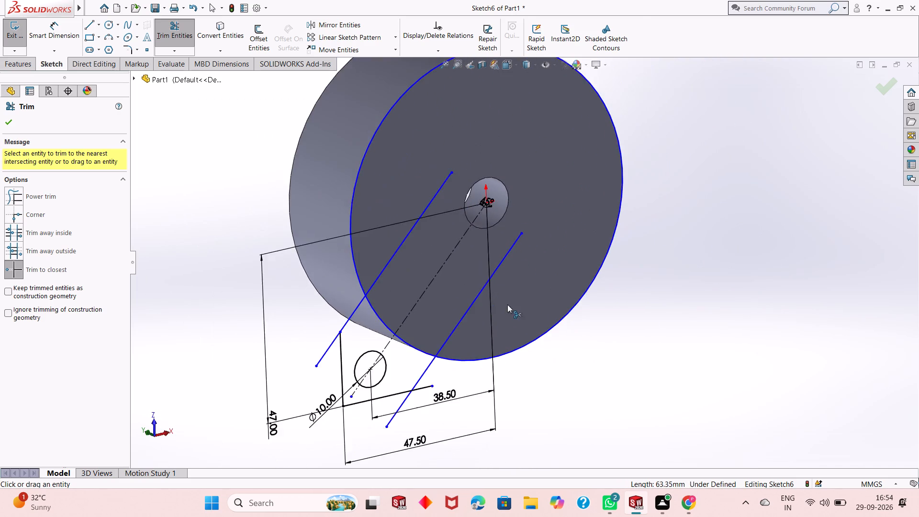
pyautogui.scroll(1, 507, 304)
pyautogui.scroll(-5, 459, 249)
pyautogui.scroll(3, 463, 276)
pyautogui.moveTo(512, 287); pyautogui.dragTo(491, 310, button='middle')
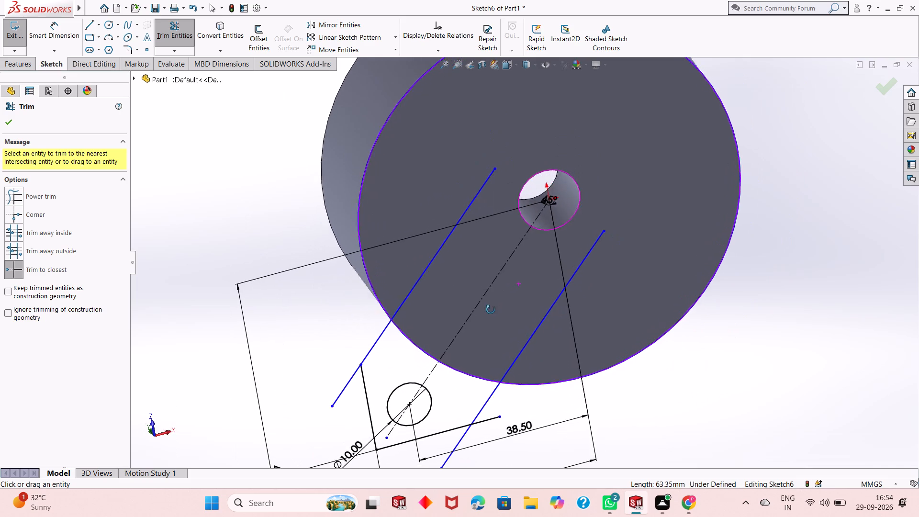
pyautogui.moveTo(491, 310); pyautogui.dragTo(478, 378, button='middle')
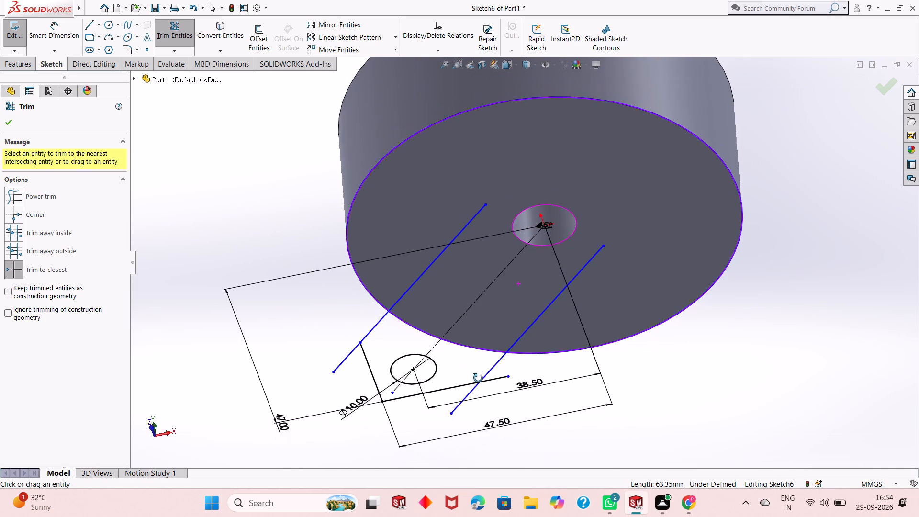
pyautogui.moveTo(478, 378); pyautogui.dragTo(499, 328, button='middle')
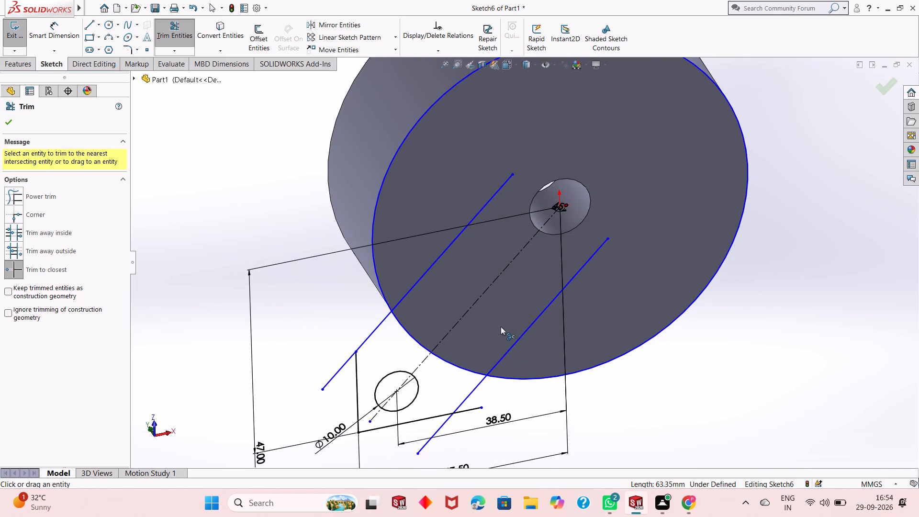
pyautogui.hotkey('ctrl', '8')
pyautogui.press('Escape')
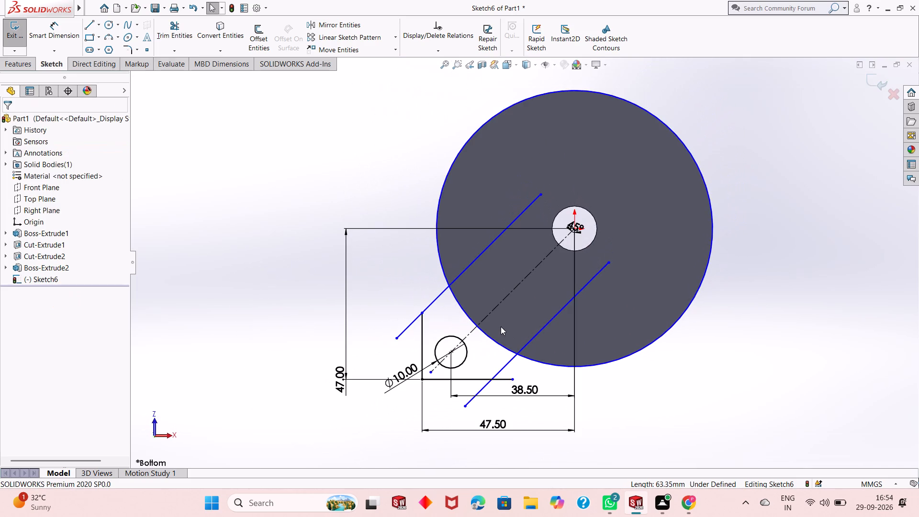
# Trim away the portions of the two offset 45° lines that lie inside the disc's outer circle.
pyautogui.scroll(-2, 531, 284)
pyautogui.scroll(-2, 485, 331)
pyautogui.scroll(2, 471, 396)
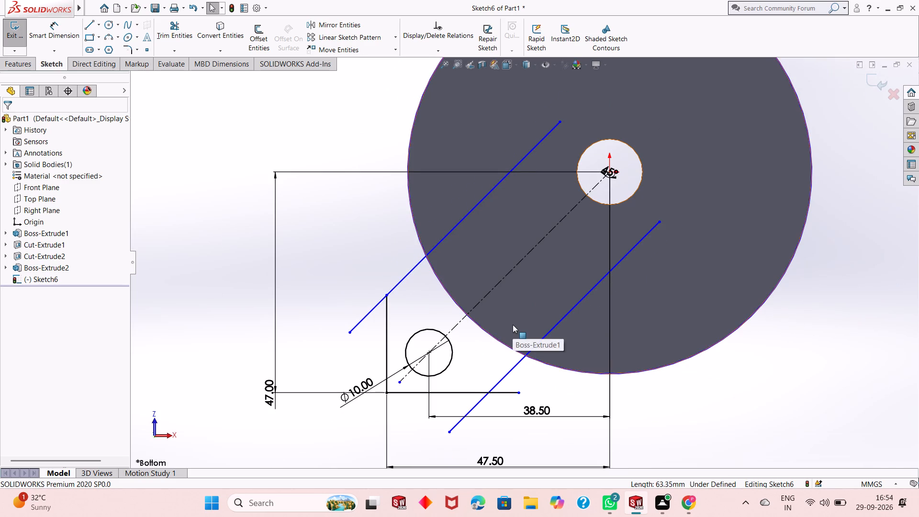
pyautogui.scroll(-2, 510, 322)
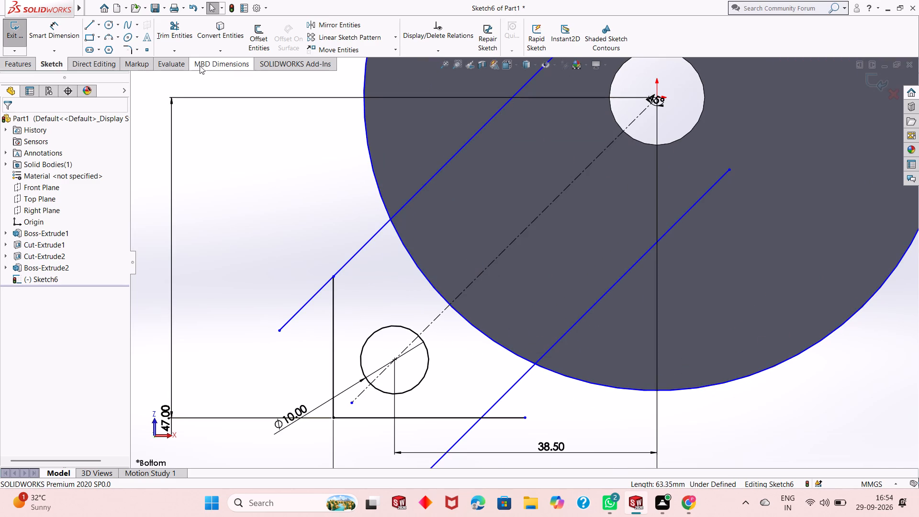
pyautogui.click(180, 34)
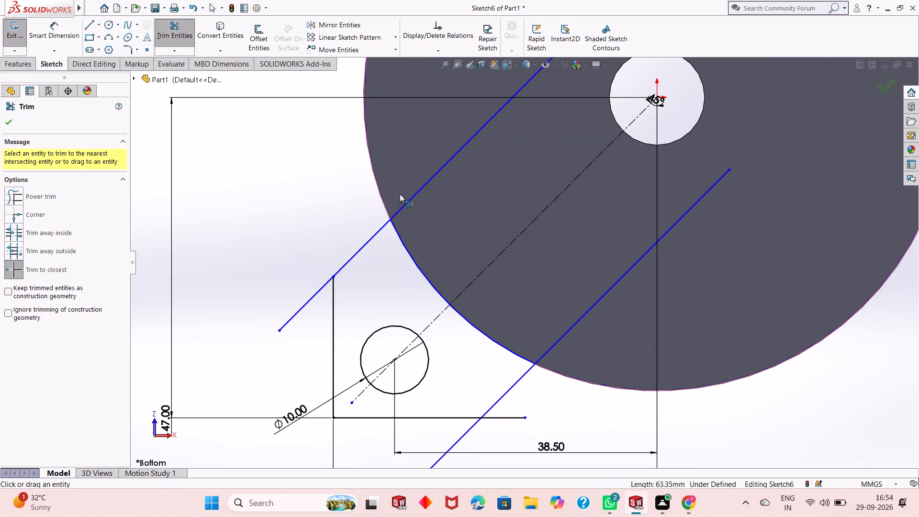
pyautogui.click(407, 201)
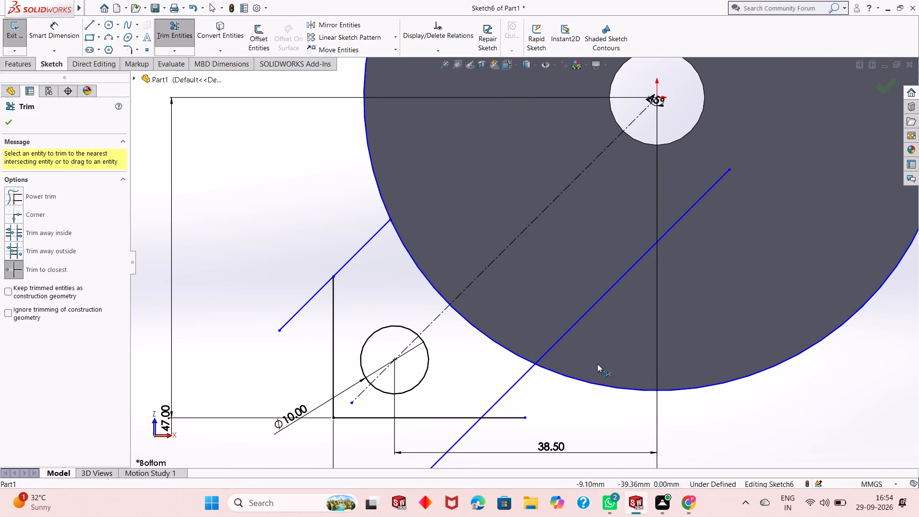
pyautogui.click(571, 328)
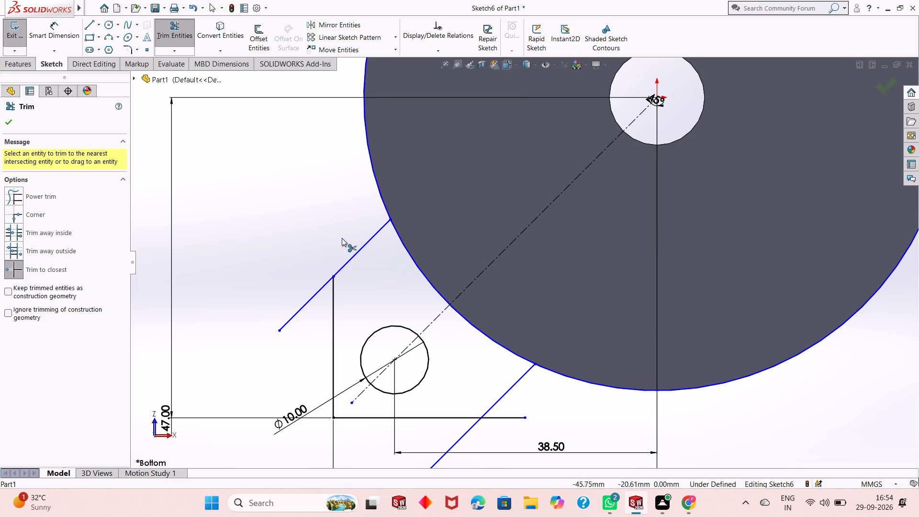
# Trim the overhanging ends of both offset lines and the horizontal line so they meet at the lug's outer corners.
pyautogui.scroll(-2, 485, 274)
pyautogui.scroll(5, 485, 273)
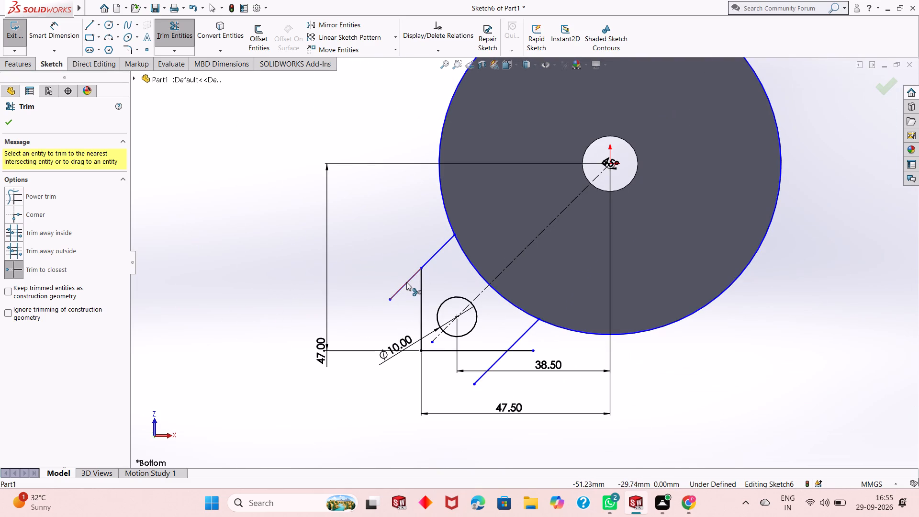
pyautogui.click(406, 282)
pyautogui.click(481, 375)
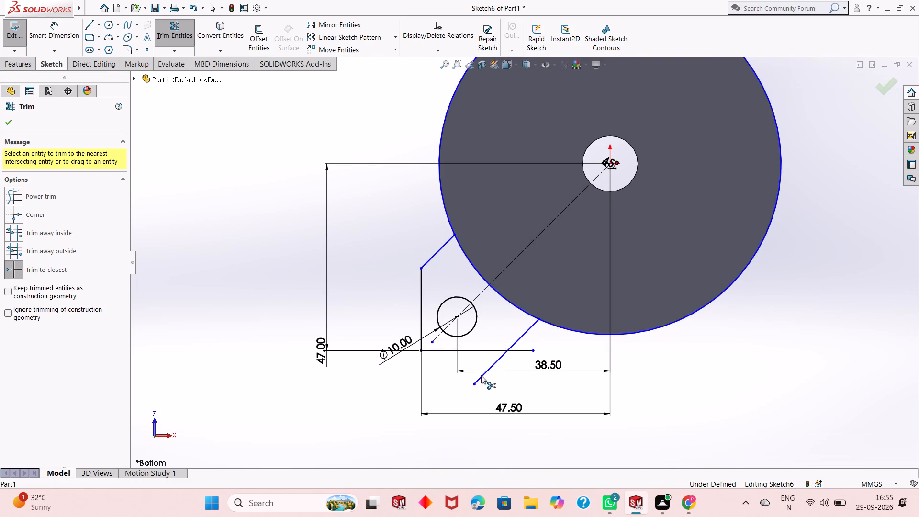
pyautogui.click(527, 349)
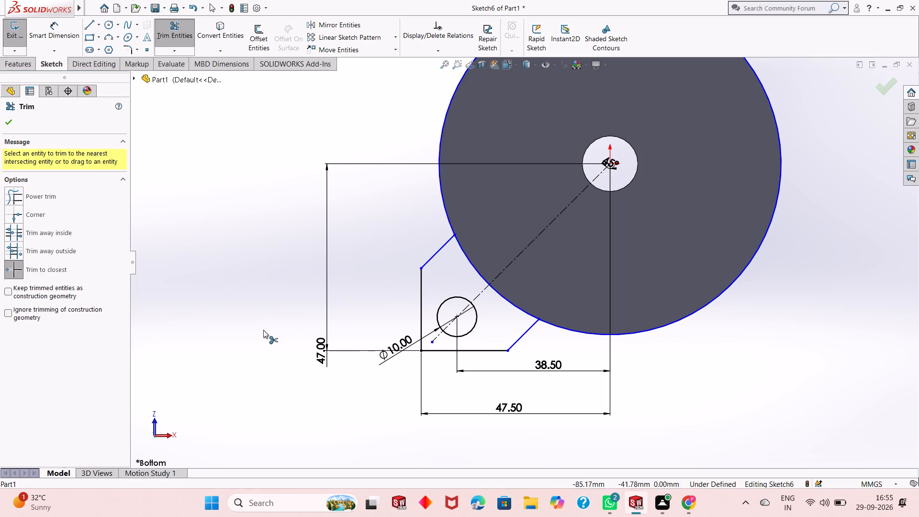
pyautogui.rightClick(218, 328)
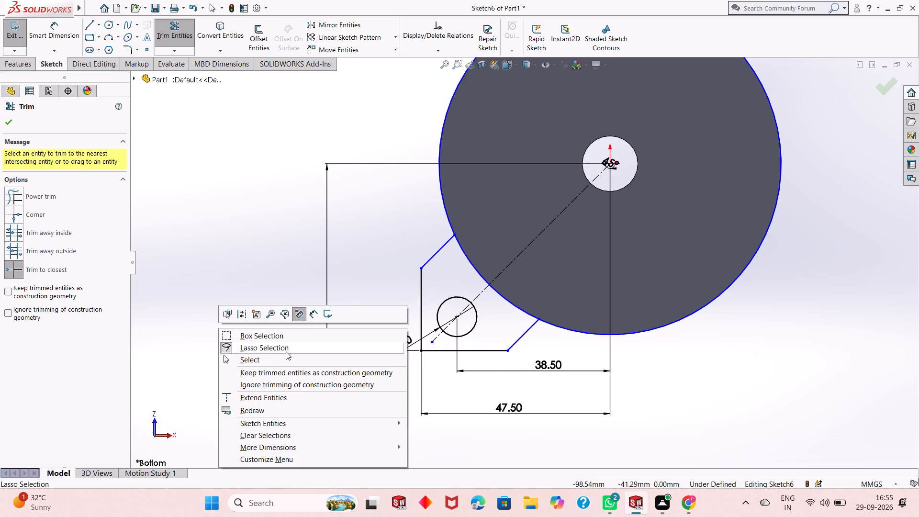
# Round the lug's outer corner, where its vertical and horizontal lines meet, with a 5 mm sketch fillet.
pyautogui.click(284, 360)
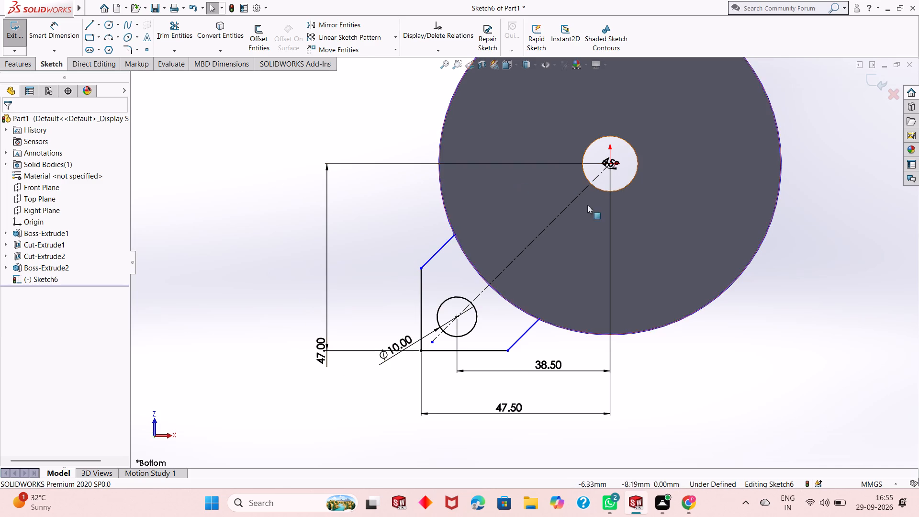
pyautogui.scroll(-1, 597, 226)
pyautogui.scroll(-1, 502, 305)
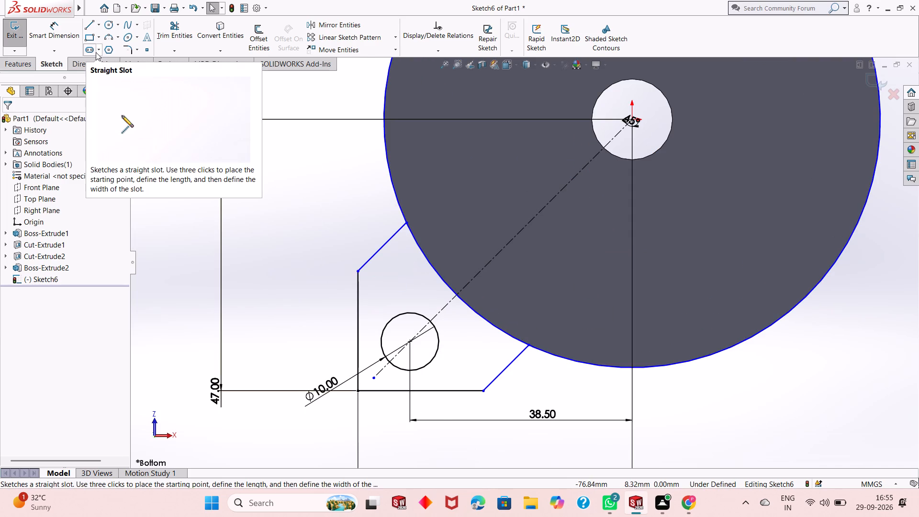
pyautogui.click(125, 49)
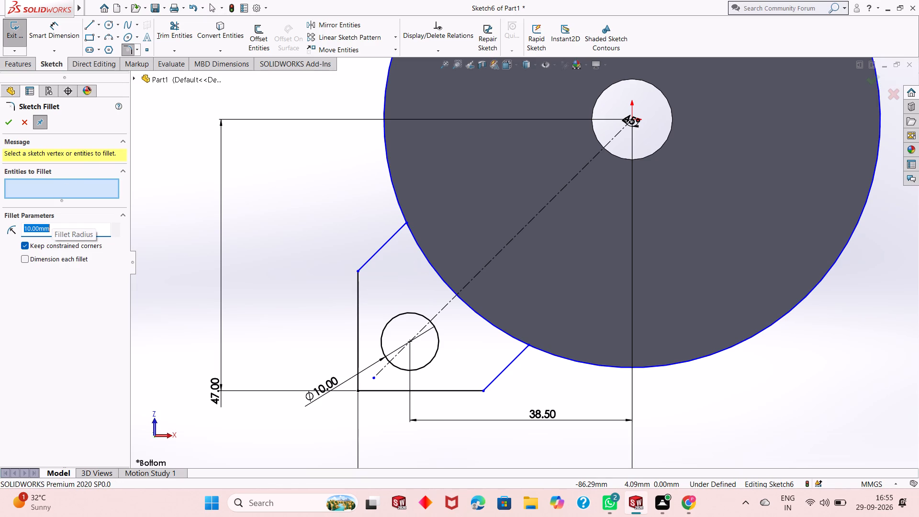
pyautogui.press('5')
pyautogui.press('Return')
pyautogui.click(370, 392)
pyautogui.click(358, 379)
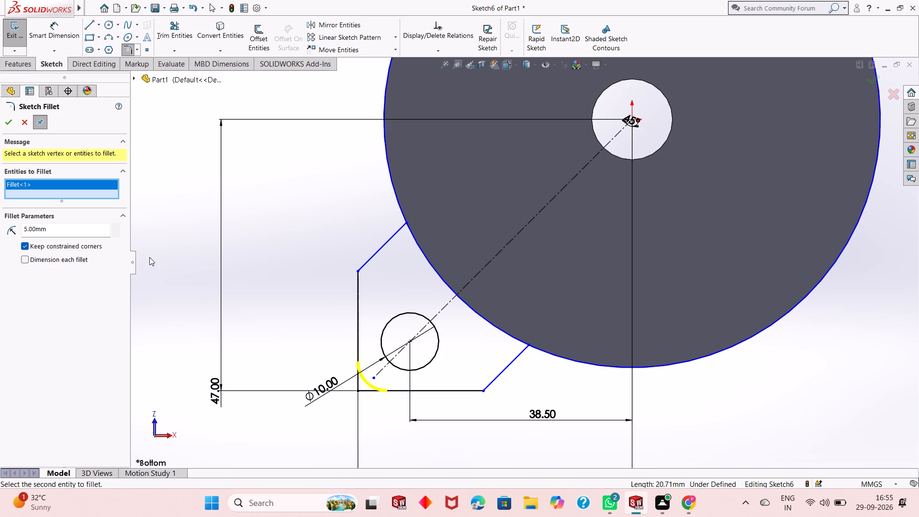
pyautogui.click(10, 120)
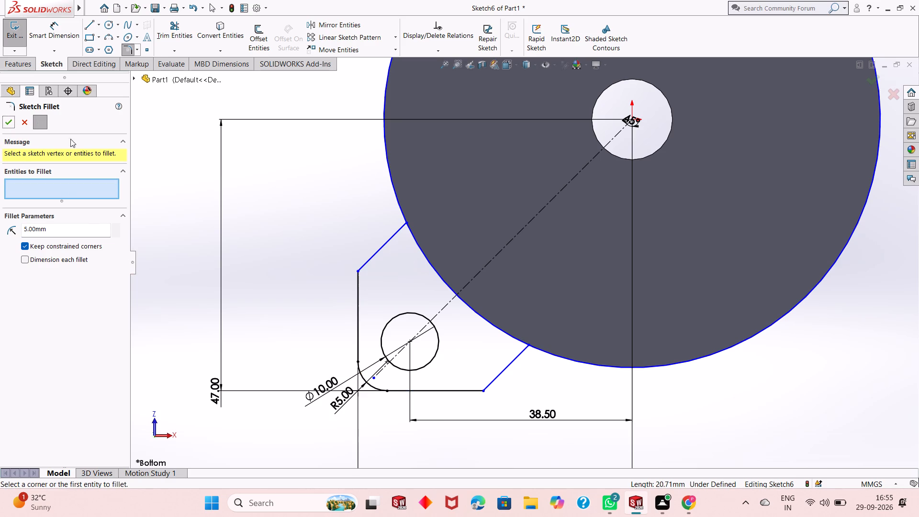
pyautogui.scroll(-3, 366, 373)
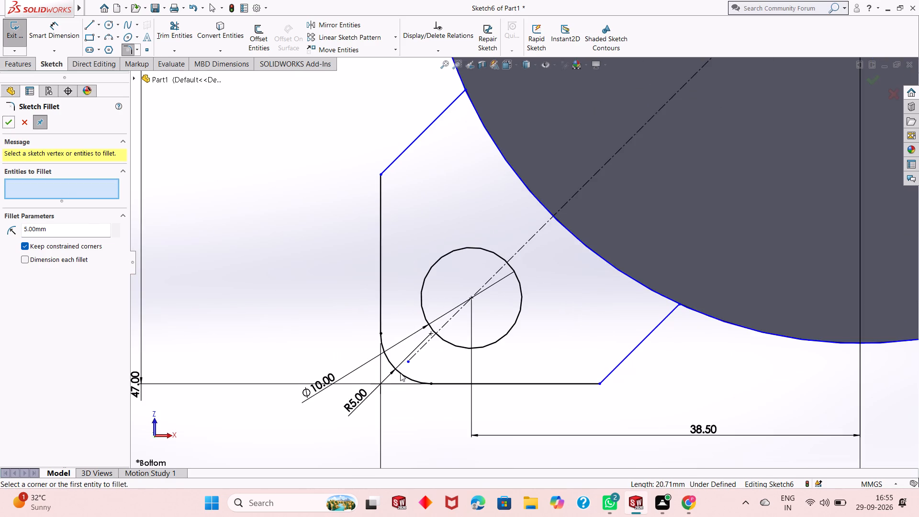
pyautogui.scroll(3, 363, 371)
pyautogui.scroll(1, 426, 314)
pyautogui.scroll(-2, 675, 213)
pyautogui.scroll(2, 443, 293)
pyautogui.scroll(-1, 601, 199)
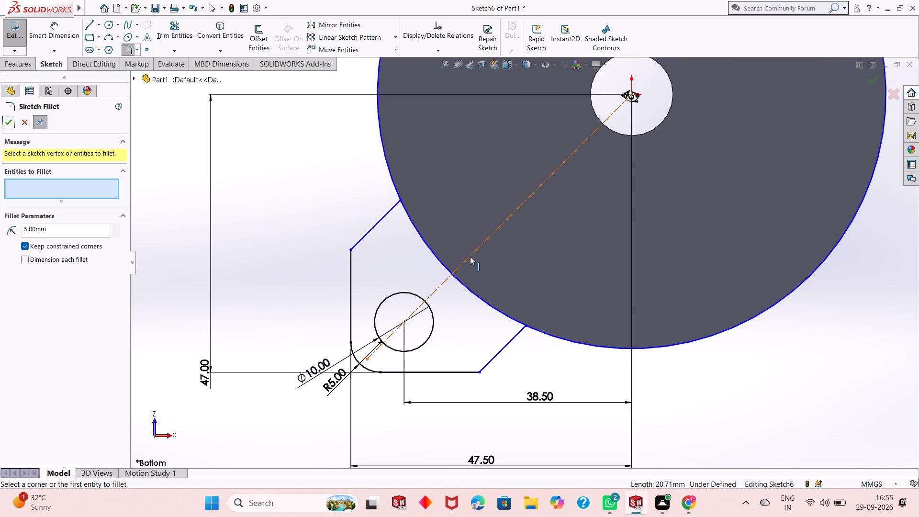
pyautogui.click(4, 123)
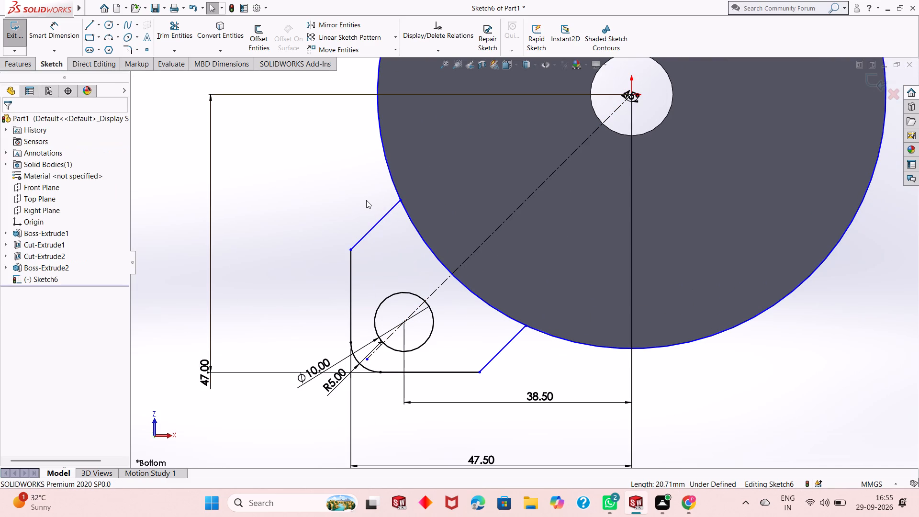
pyautogui.press('Escape')
pyautogui.press('Escape')
# Examine the filleted lug corner, the 10 mm circle and the lug's junctions with the disc up close.
pyautogui.scroll(2, 416, 289)
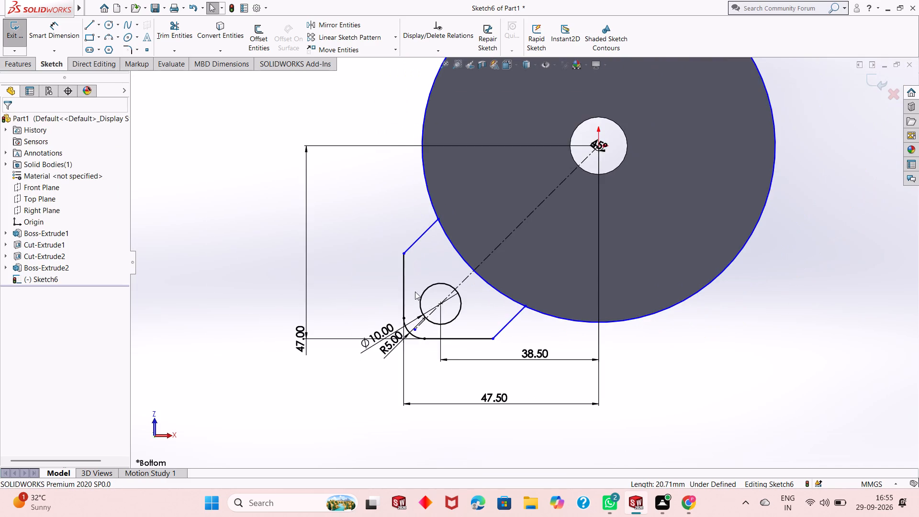
pyautogui.scroll(1, 426, 297)
pyautogui.scroll(-2, 649, 204)
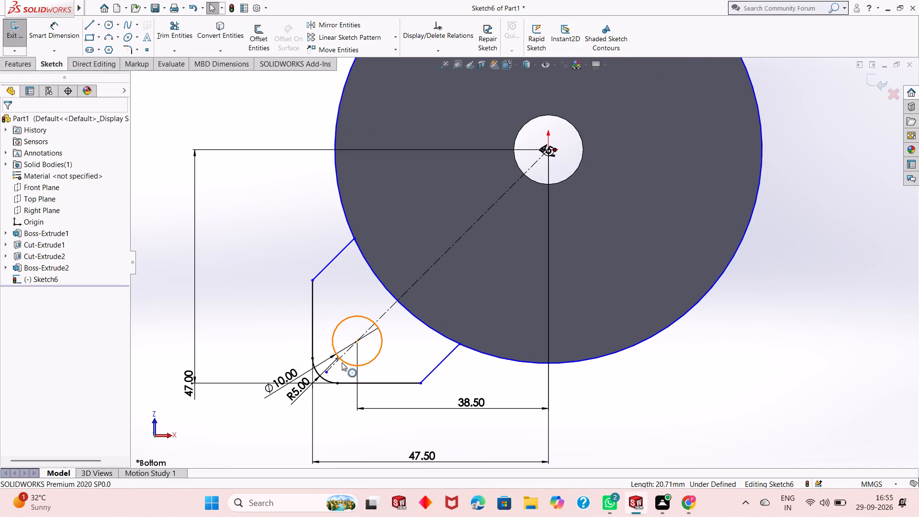
pyautogui.scroll(-1, 342, 362)
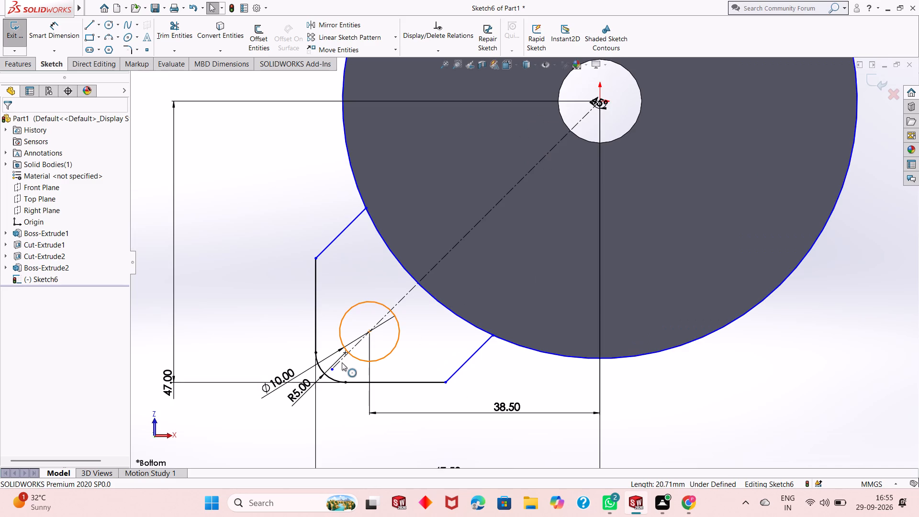
pyautogui.press('Escape')
pyautogui.press('Escape')
pyautogui.press('Escape')
pyautogui.press('Escape')
pyautogui.press('Escape')
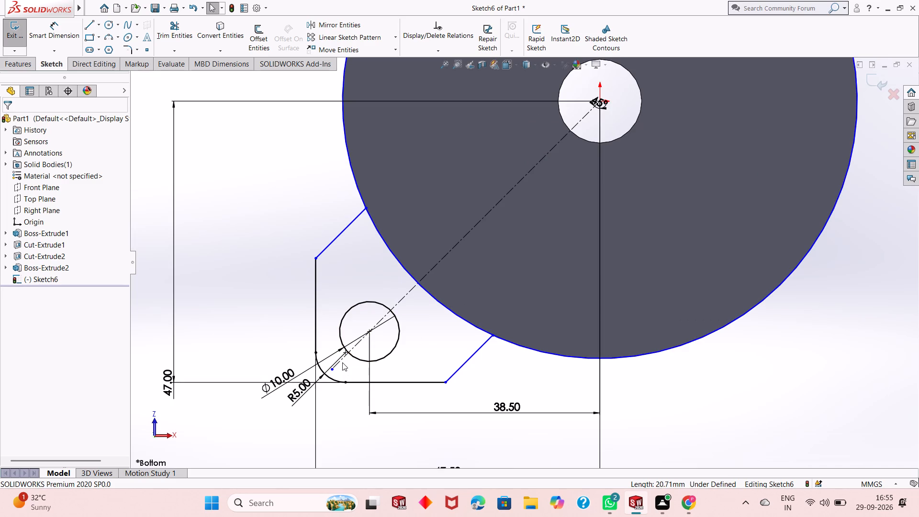
pyautogui.scroll(-3, 359, 360)
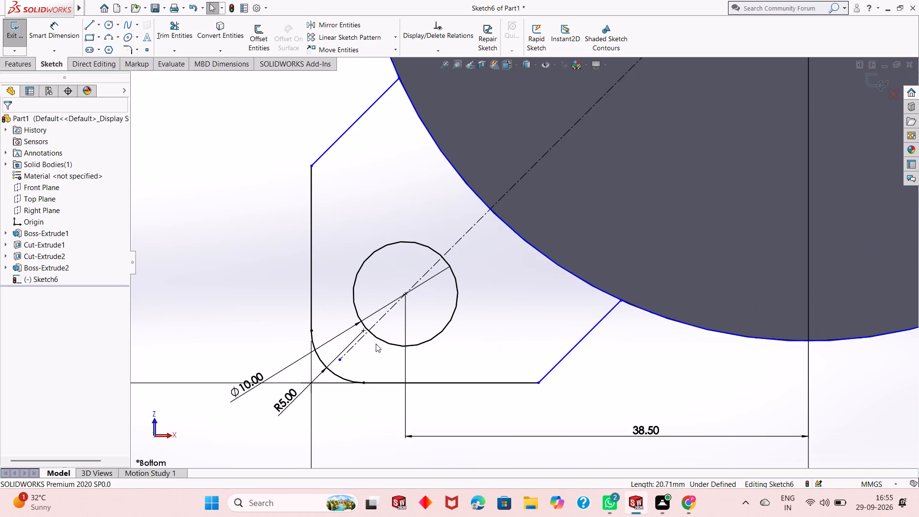
pyautogui.scroll(-2, 405, 294)
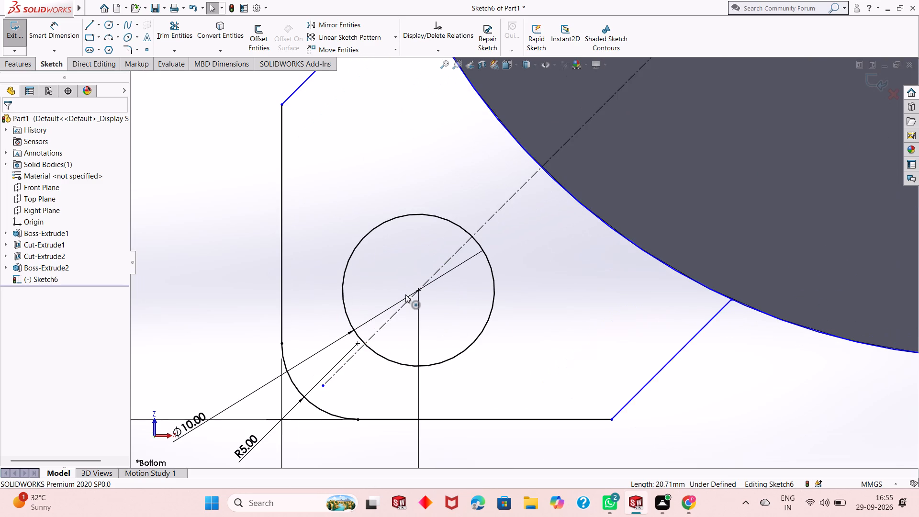
pyautogui.scroll(-4, 408, 298)
pyautogui.scroll(3, 368, 387)
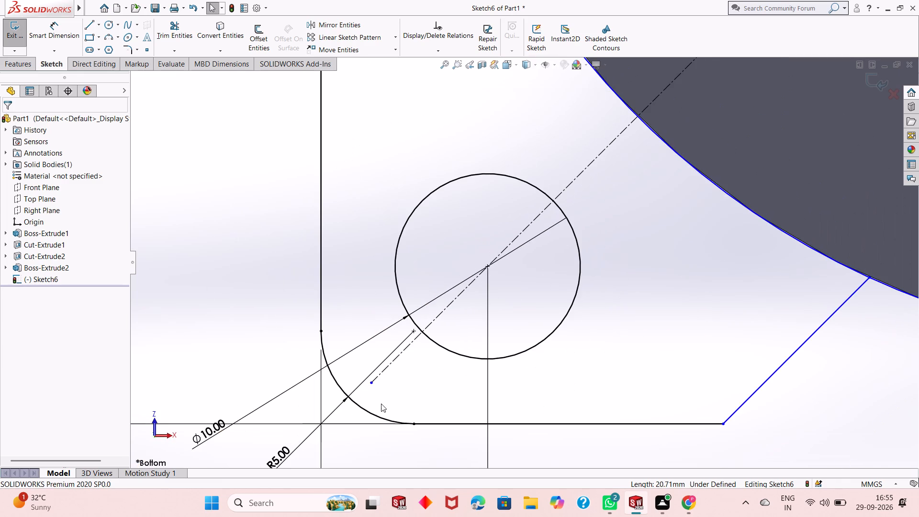
pyautogui.scroll(-5, 415, 435)
pyautogui.scroll(-6, 448, 358)
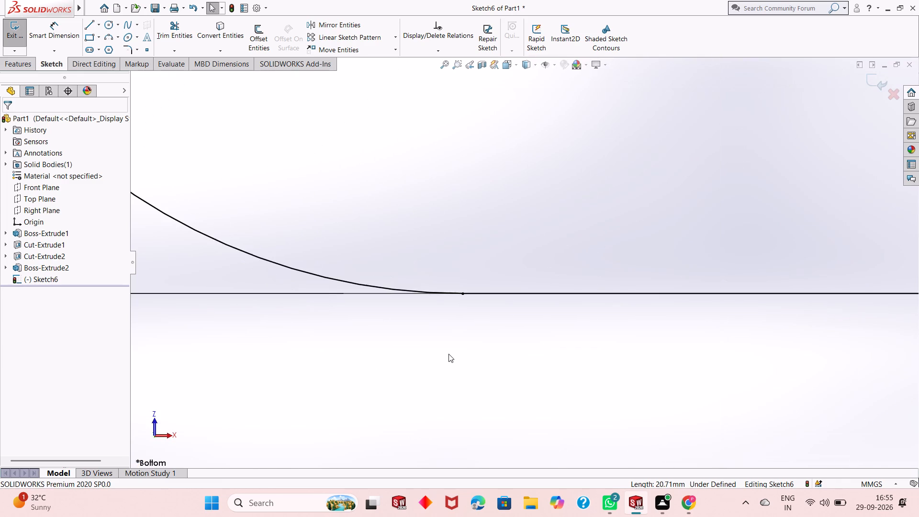
pyautogui.scroll(-4, 484, 288)
pyautogui.scroll(13, 450, 296)
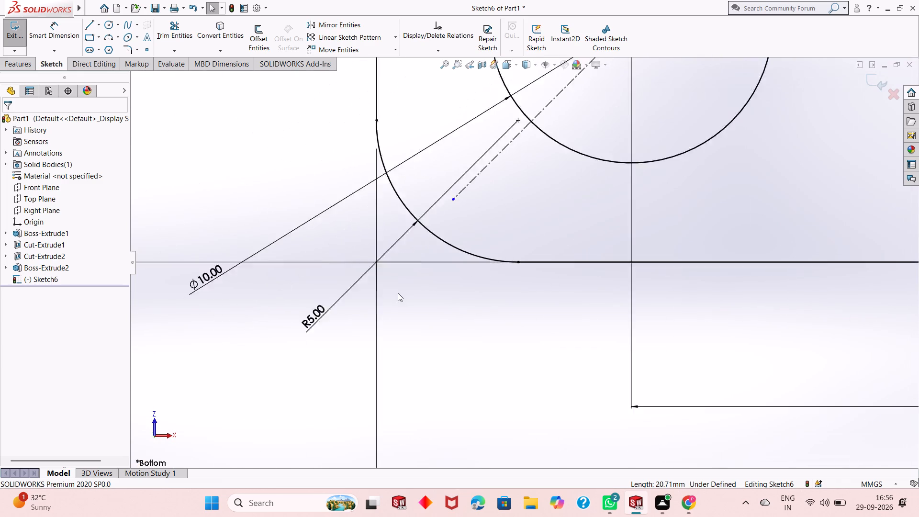
pyautogui.scroll(10, 398, 293)
pyautogui.scroll(-3, 658, 169)
pyautogui.scroll(-3, 593, 159)
pyautogui.scroll(2, 437, 313)
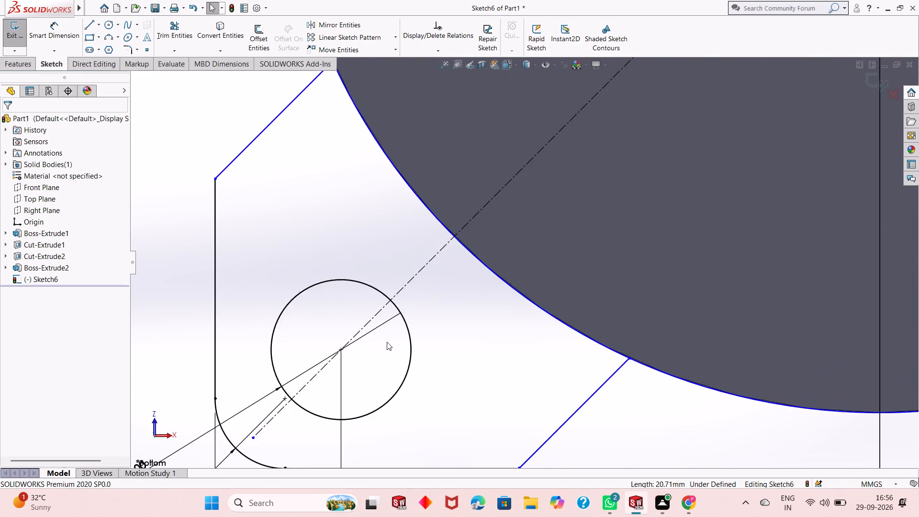
pyautogui.scroll(4, 387, 342)
pyautogui.scroll(-1, 582, 184)
pyautogui.scroll(1, 529, 251)
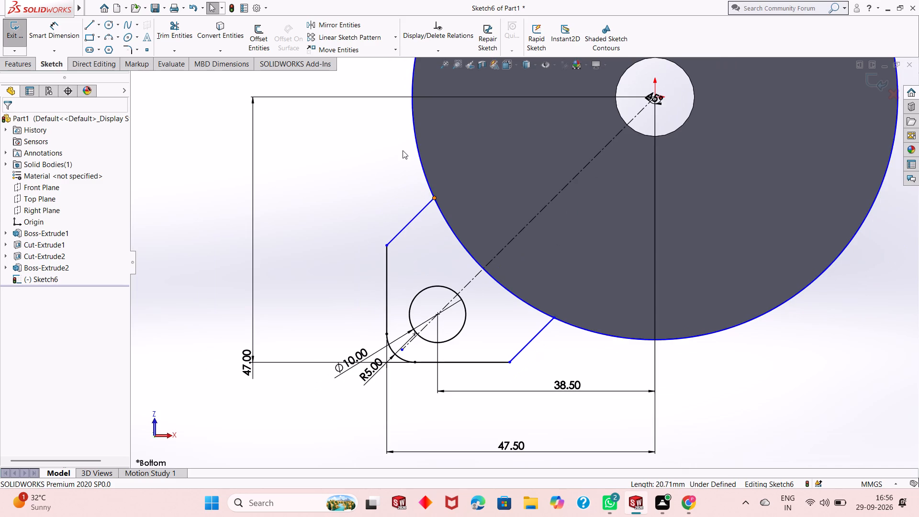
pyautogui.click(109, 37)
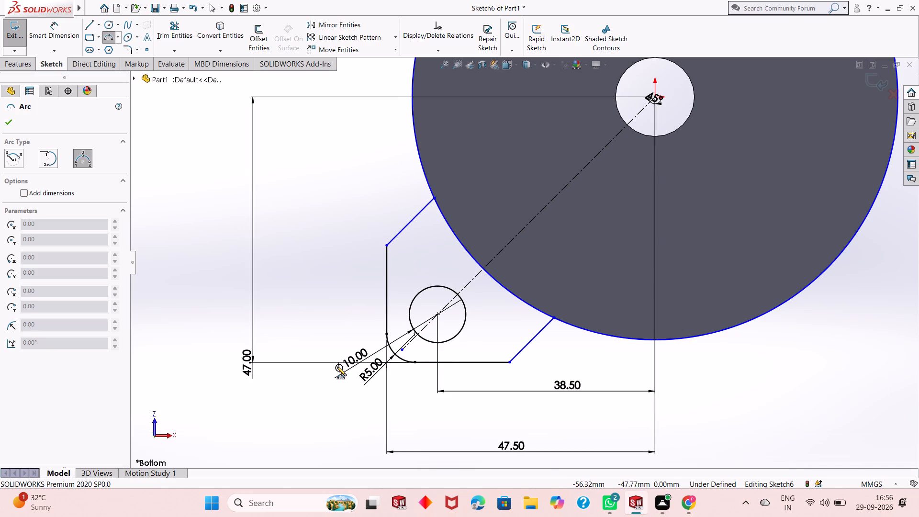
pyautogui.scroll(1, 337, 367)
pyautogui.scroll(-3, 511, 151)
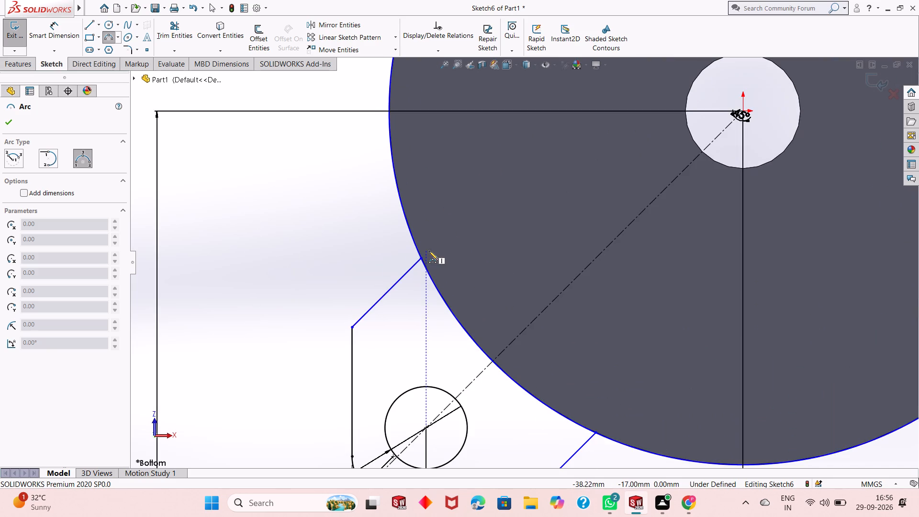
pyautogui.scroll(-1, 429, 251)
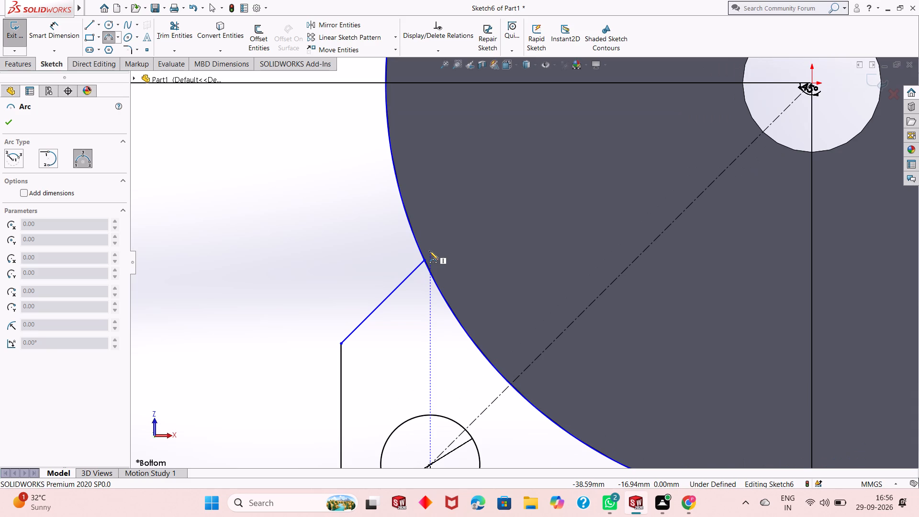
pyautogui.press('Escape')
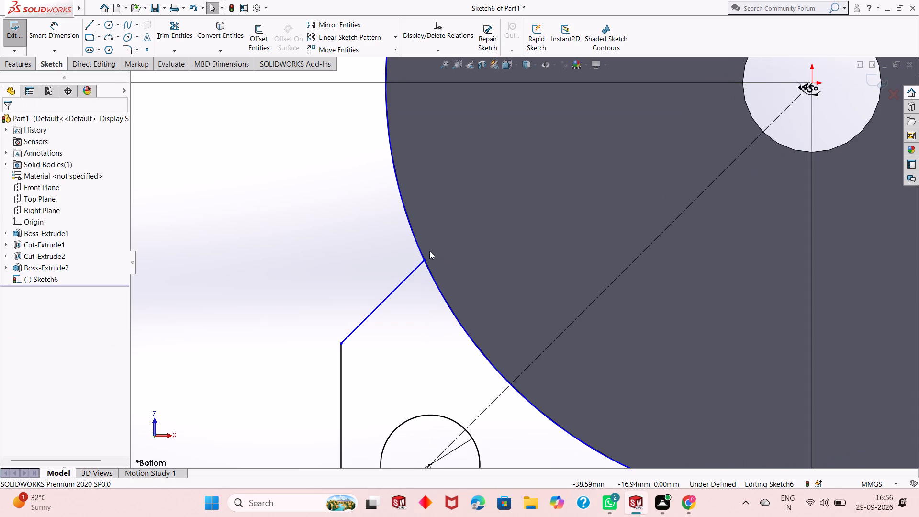
# Trim away both short 45° lines that connect the lug's straight edges to the disc's outer circle.
pyautogui.scroll(-1, 430, 248)
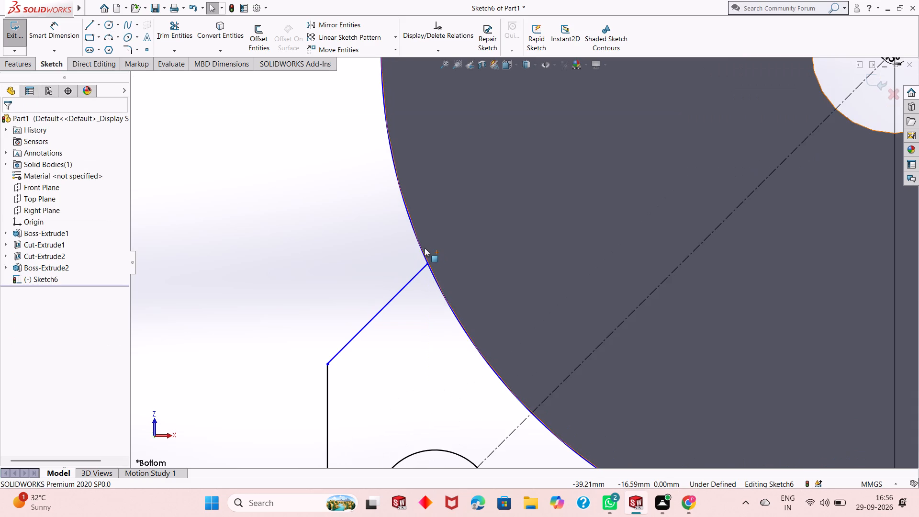
pyautogui.scroll(4, 425, 248)
pyautogui.scroll(-1, 580, 316)
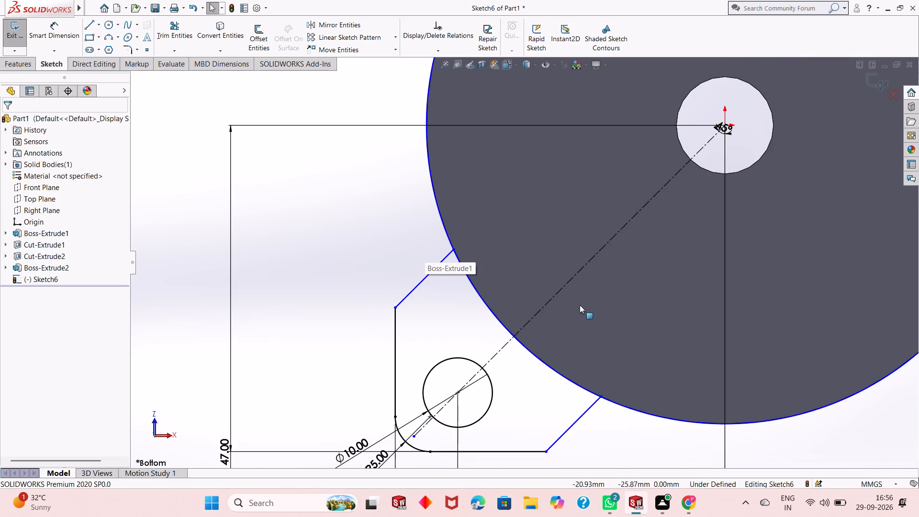
pyautogui.click(177, 33)
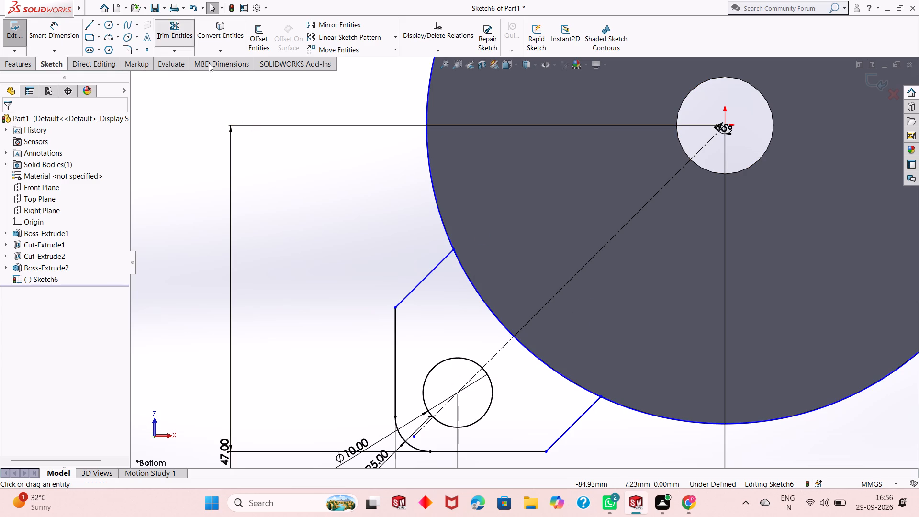
pyautogui.click(437, 264)
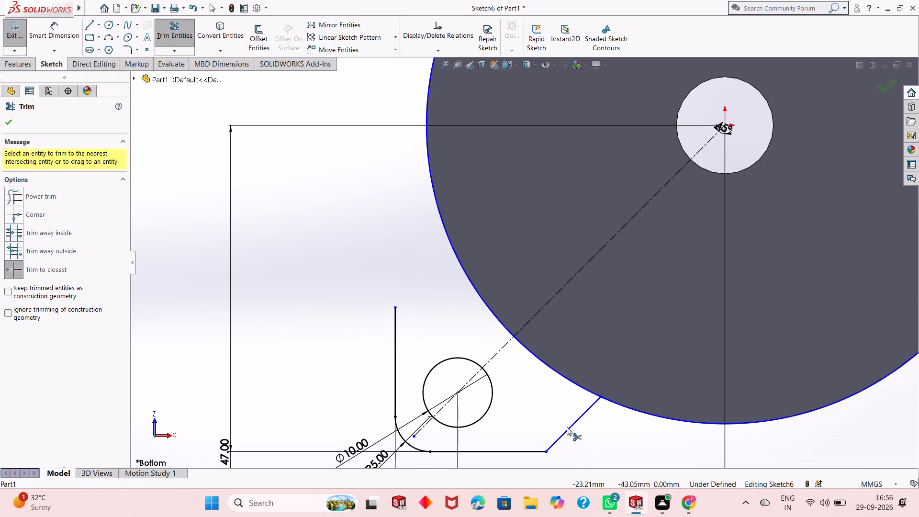
pyautogui.click(566, 434)
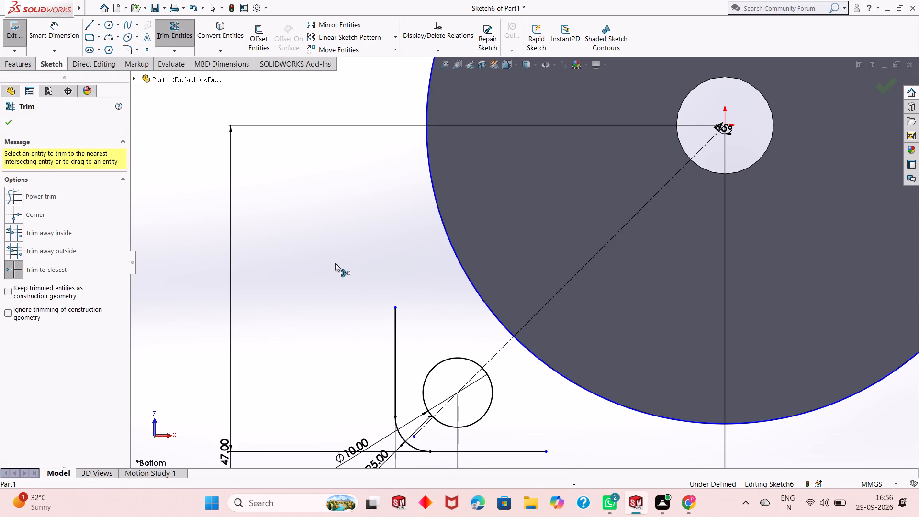
pyautogui.rightClick(296, 216)
pyautogui.click(317, 247)
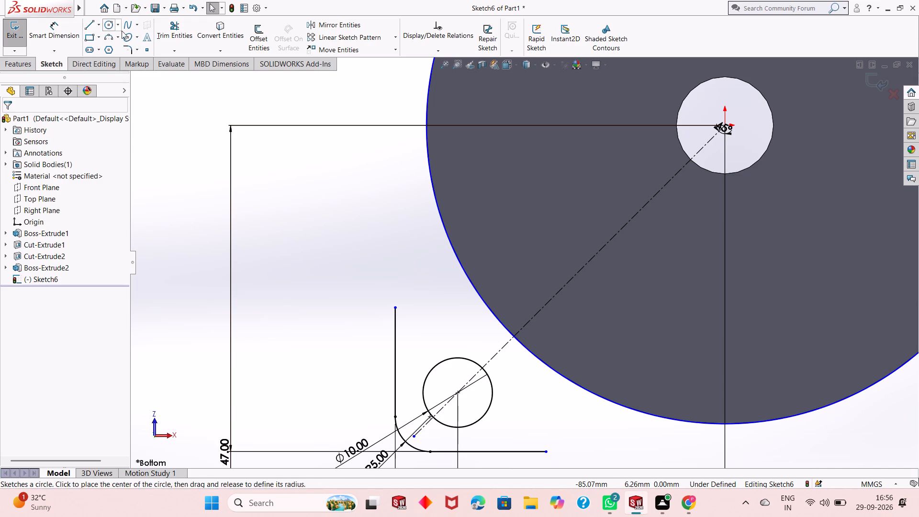
# Draw a three-point arc of radius 9 mm from the upper end of the lug's vertical line to the disc's outer circle.
pyautogui.click(110, 40)
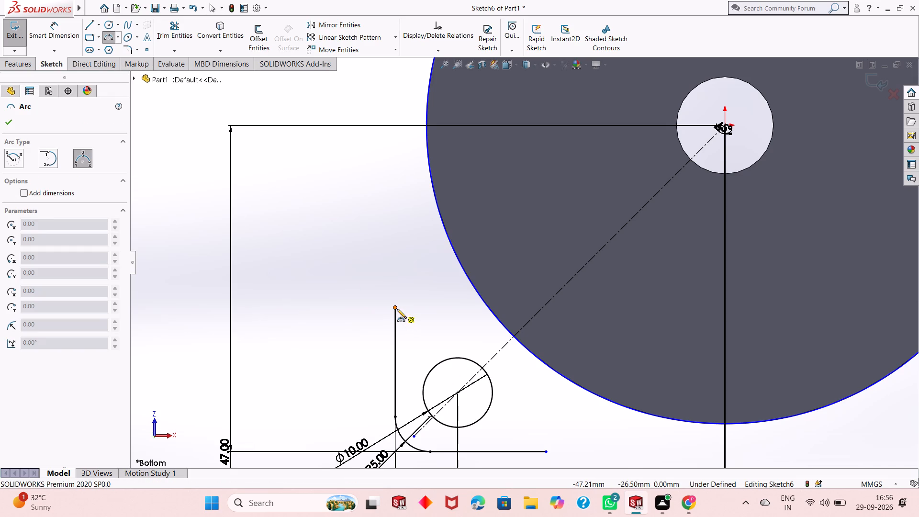
pyautogui.click(397, 309)
pyautogui.click(441, 219)
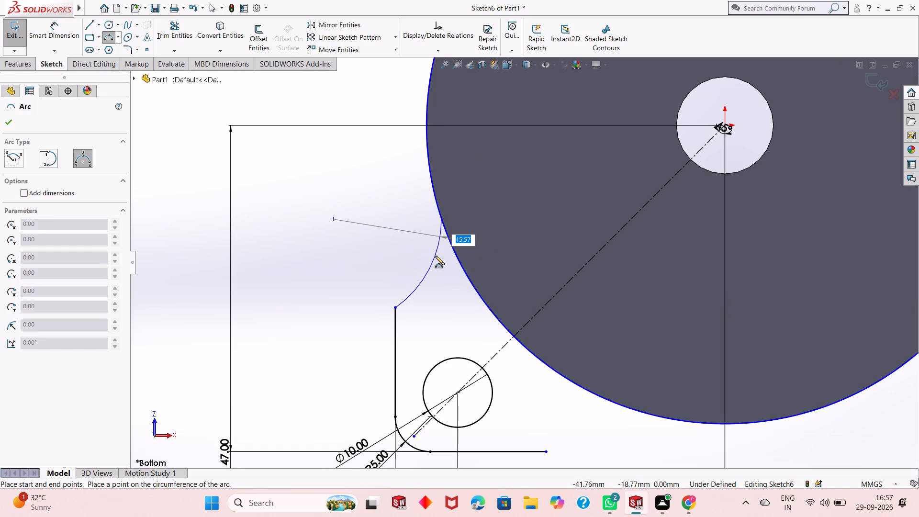
pyautogui.press('9')
pyautogui.press('Return')
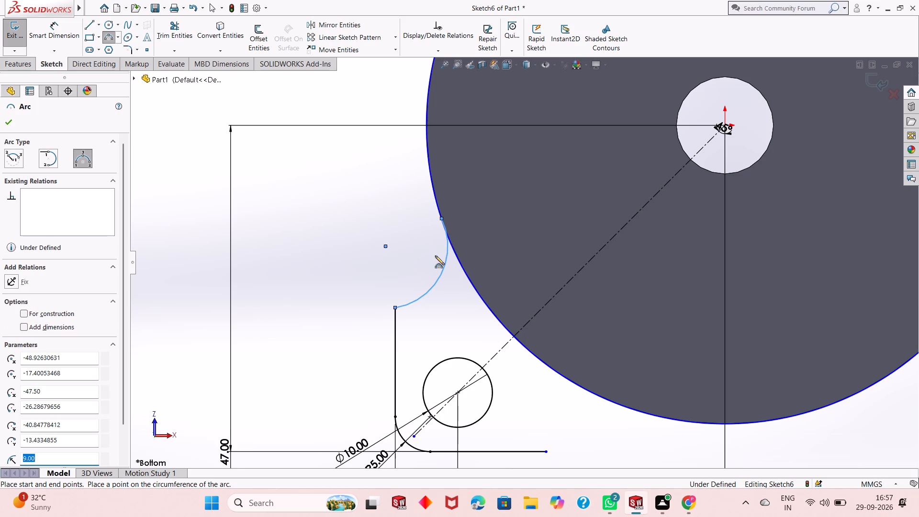
# Draw a three-point arc of radius 9 mm from the free end of the lug's horizontal line to the disc's outer circle.
pyautogui.click(549, 452)
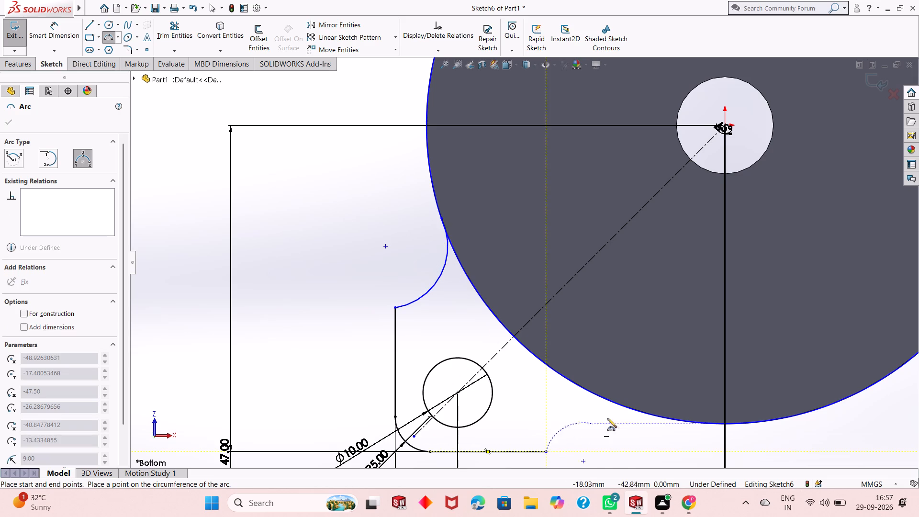
pyautogui.click(628, 411)
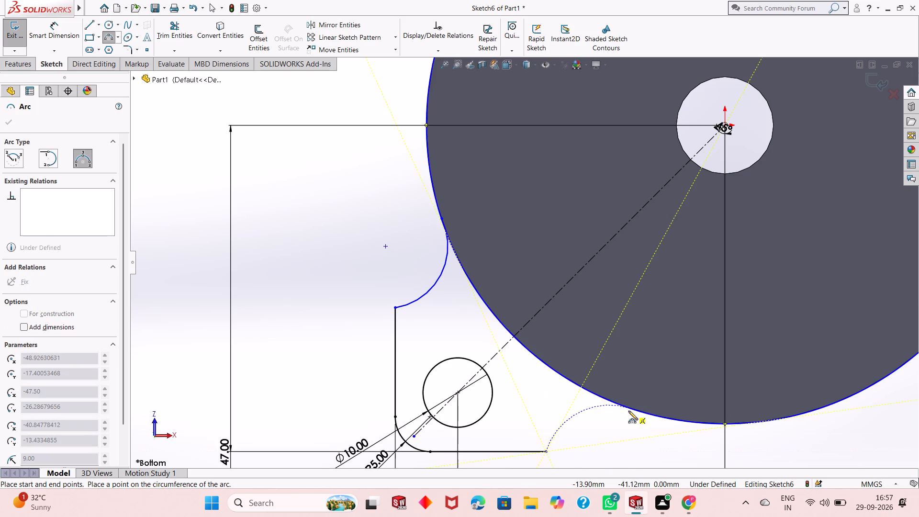
pyautogui.press('9')
pyautogui.press('Return')
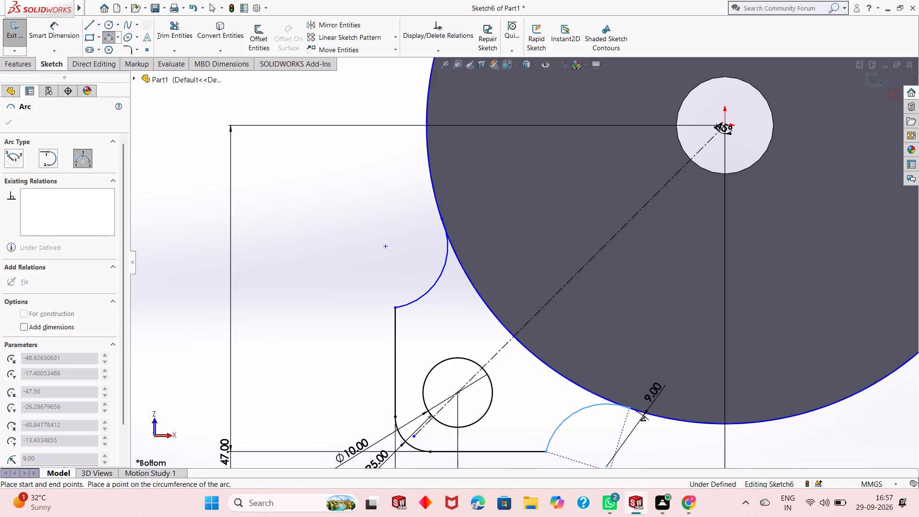
pyautogui.rightClick(296, 245)
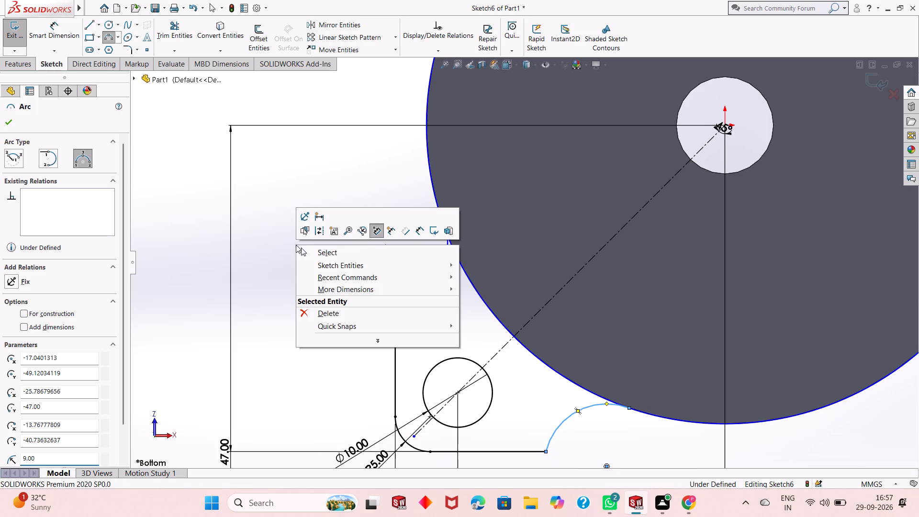
pyautogui.click(314, 254)
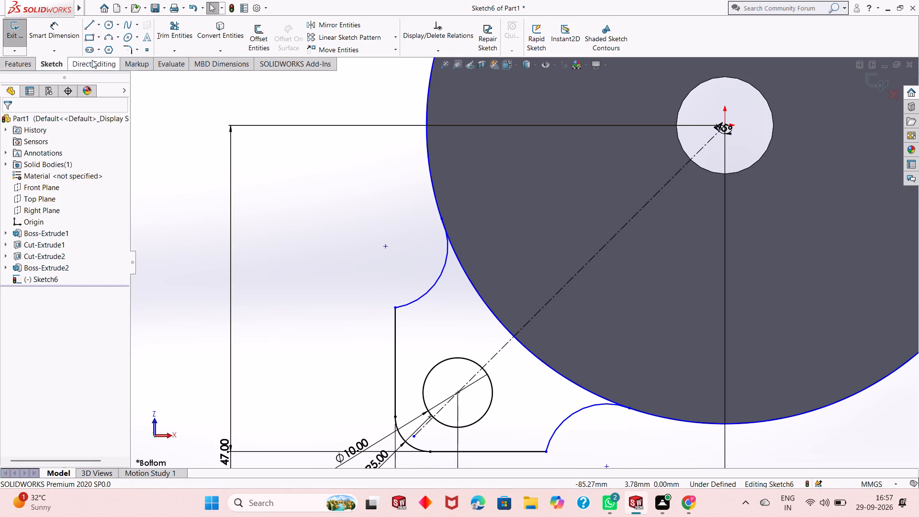
# Add 9 mm radius dimensions to both blend arcs joining the lug to the disc.
pyautogui.click(67, 28)
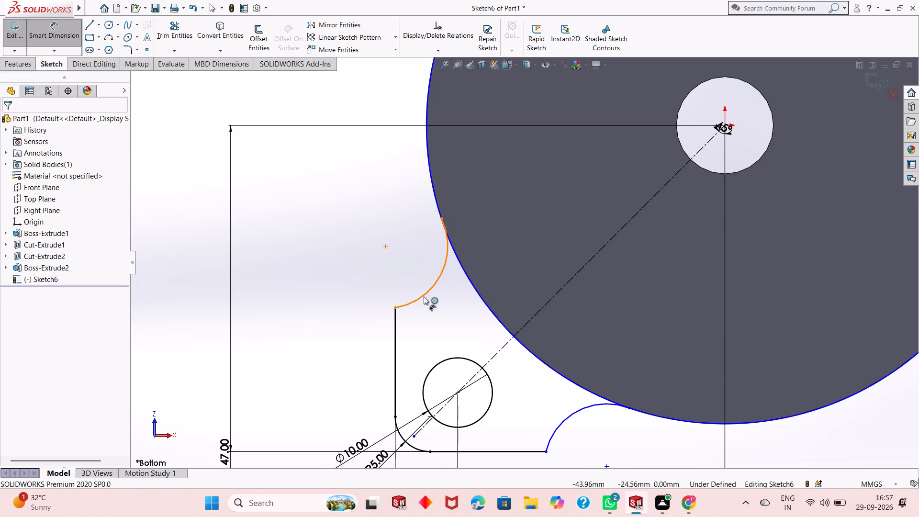
pyautogui.click(428, 294)
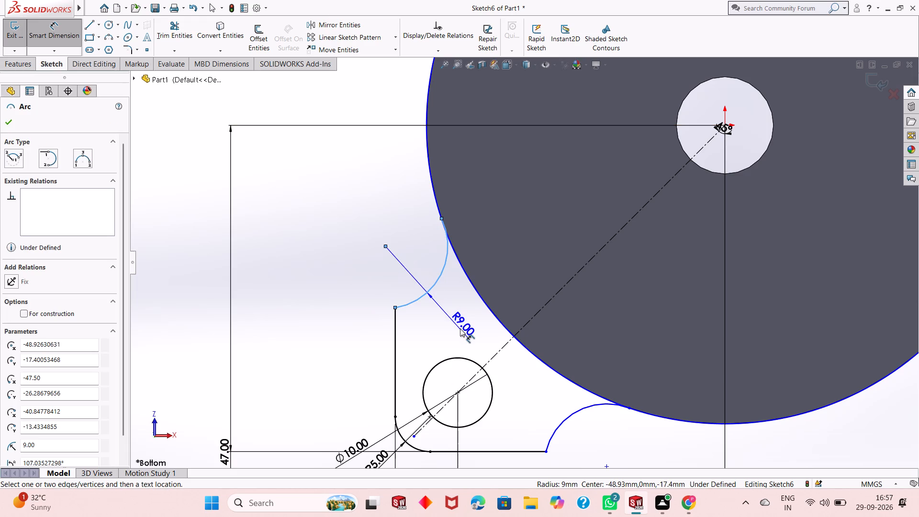
pyautogui.click(460, 329)
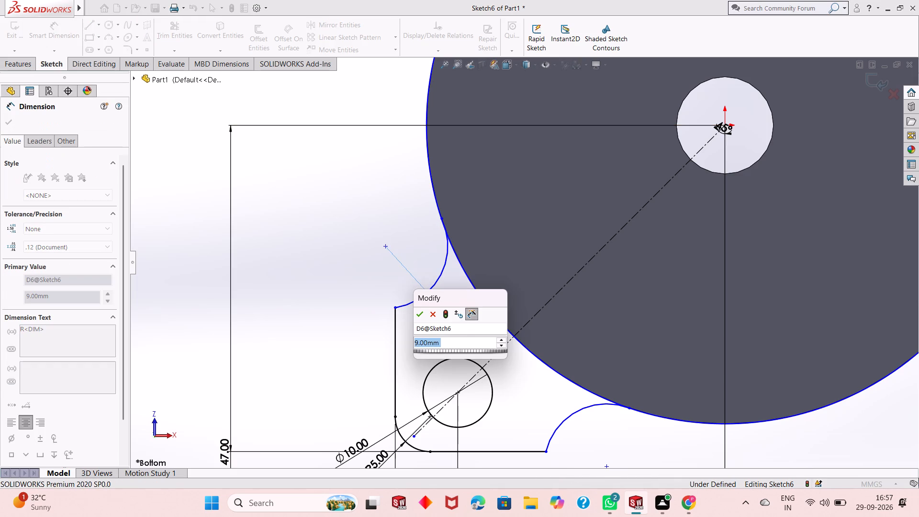
pyautogui.click(416, 315)
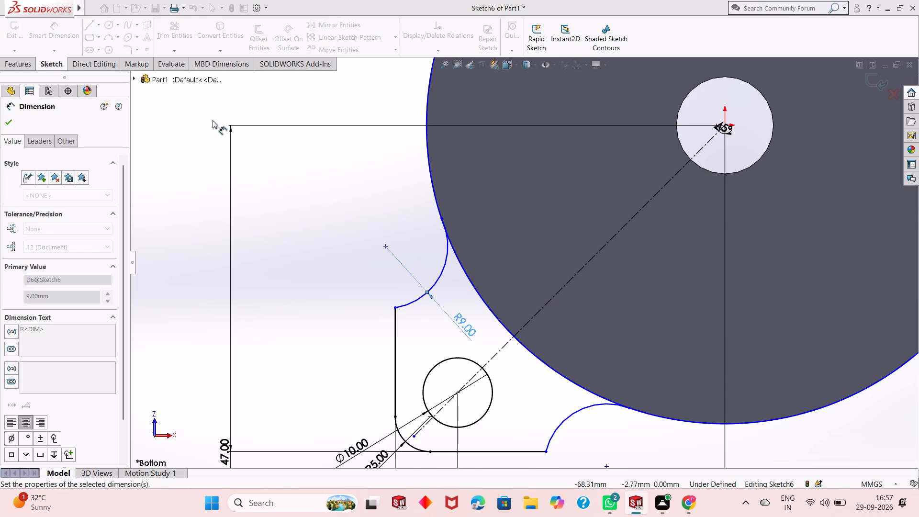
pyautogui.click(562, 421)
pyautogui.click(550, 397)
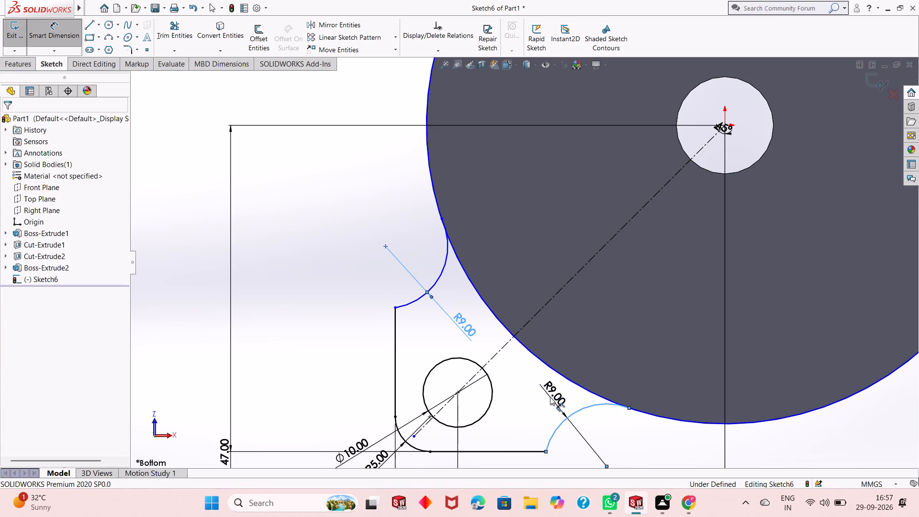
pyautogui.press('Return')
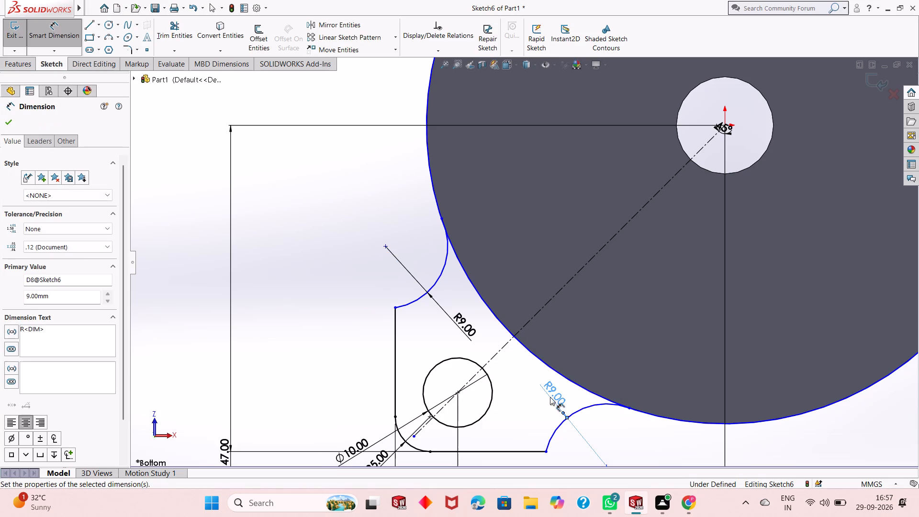
pyautogui.rightClick(261, 247)
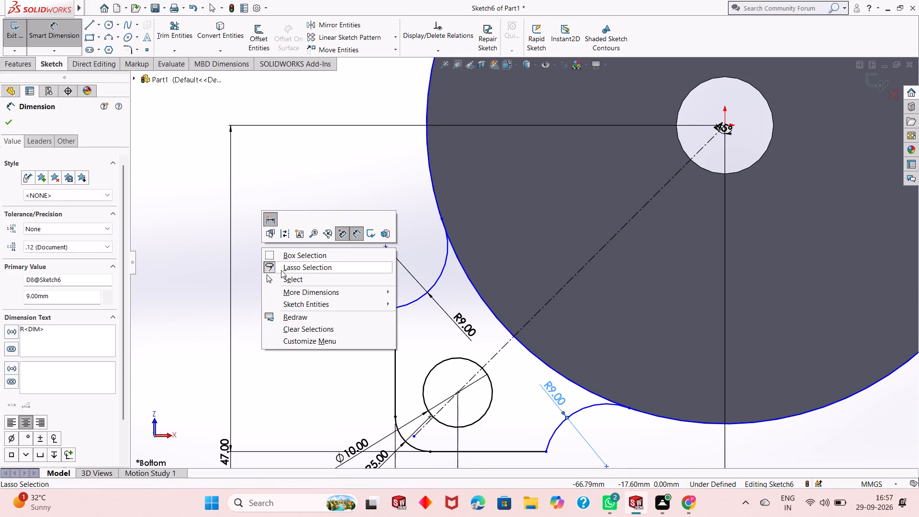
pyautogui.click(281, 278)
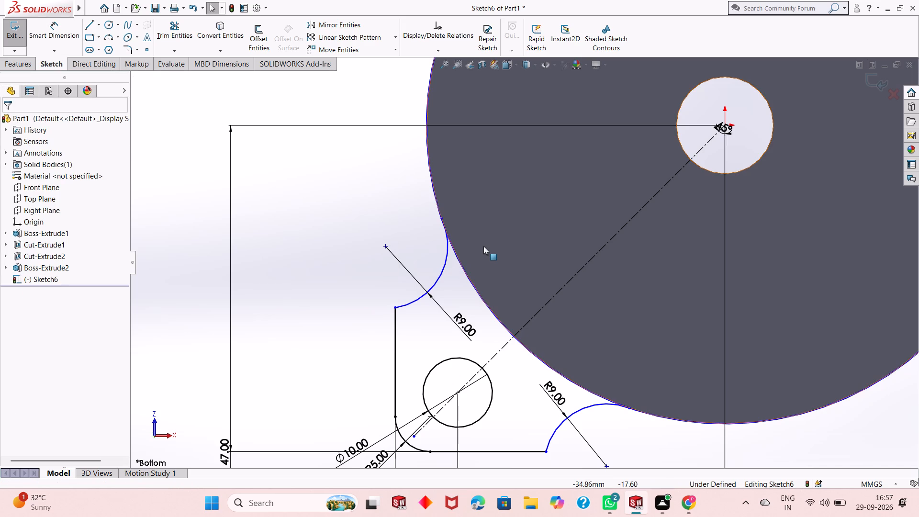
# Make the upper blend arc tangent to the disc's outer circle.
pyautogui.scroll(-3, 480, 225)
pyautogui.scroll(-2, 472, 269)
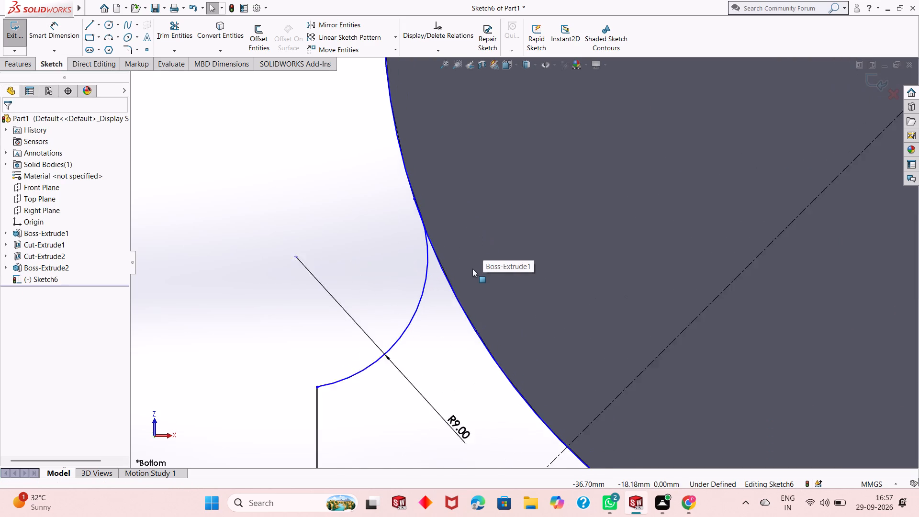
pyautogui.scroll(1, 449, 318)
pyautogui.click(416, 329)
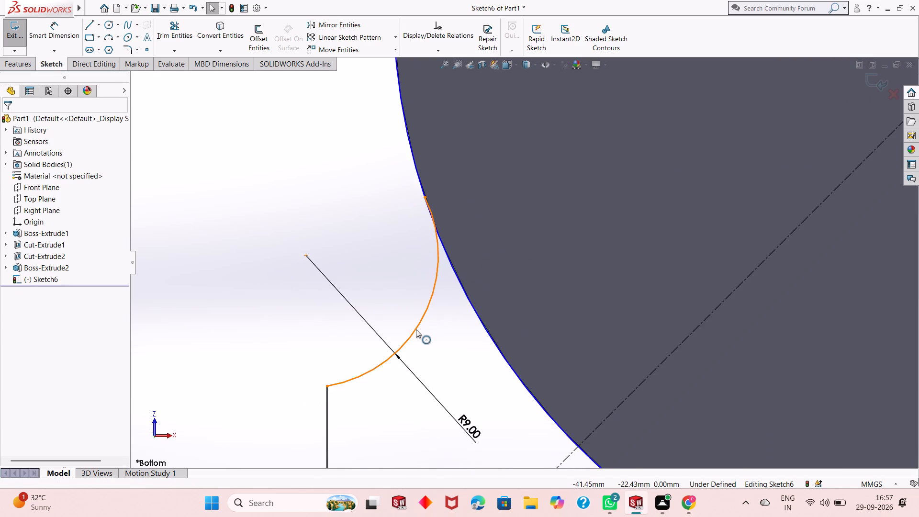
pyautogui.keyDown('ctrl'); pyautogui.click(419, 177); pyautogui.keyUp('ctrl')
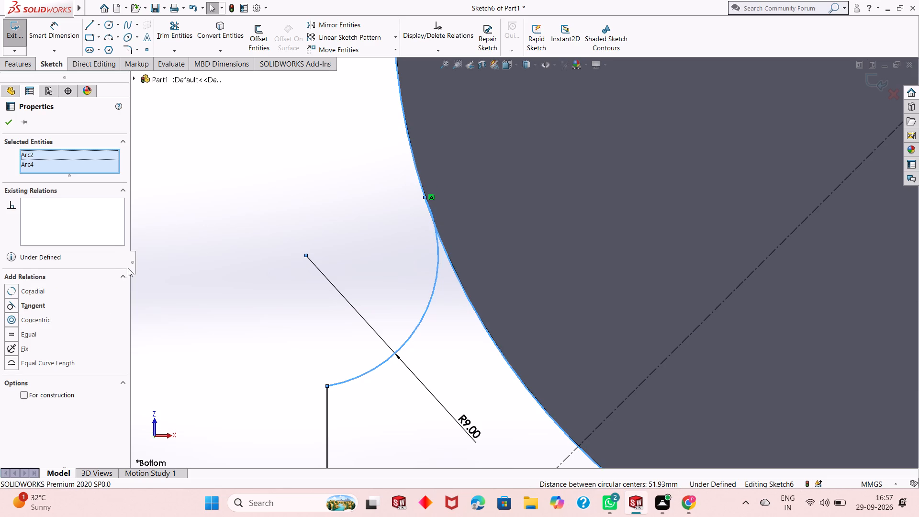
pyautogui.click(12, 308)
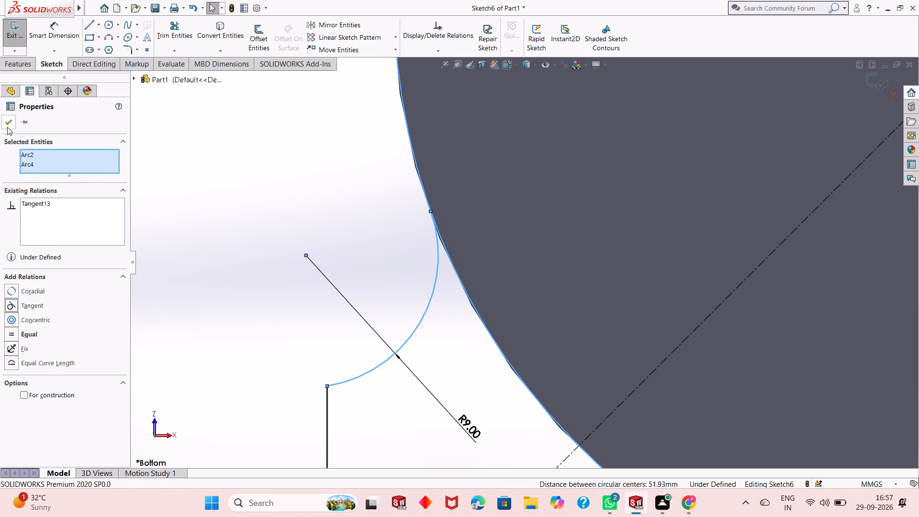
pyautogui.click(7, 127)
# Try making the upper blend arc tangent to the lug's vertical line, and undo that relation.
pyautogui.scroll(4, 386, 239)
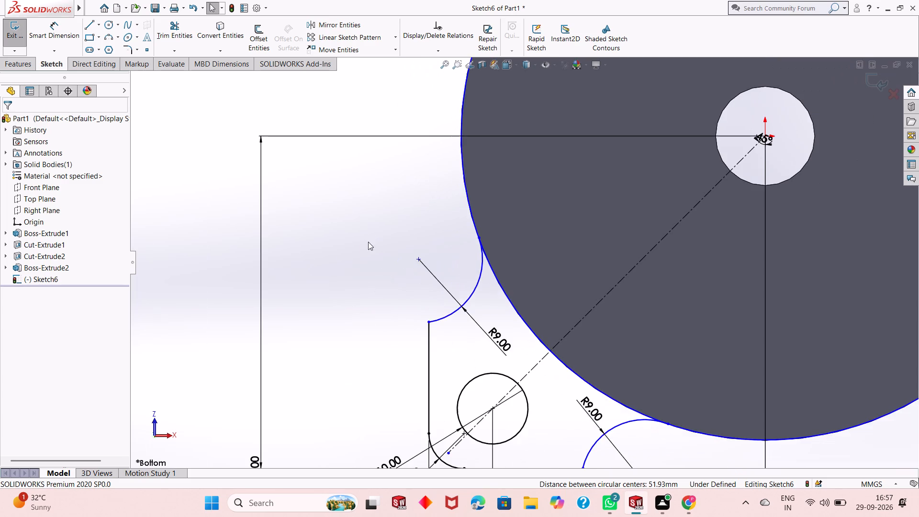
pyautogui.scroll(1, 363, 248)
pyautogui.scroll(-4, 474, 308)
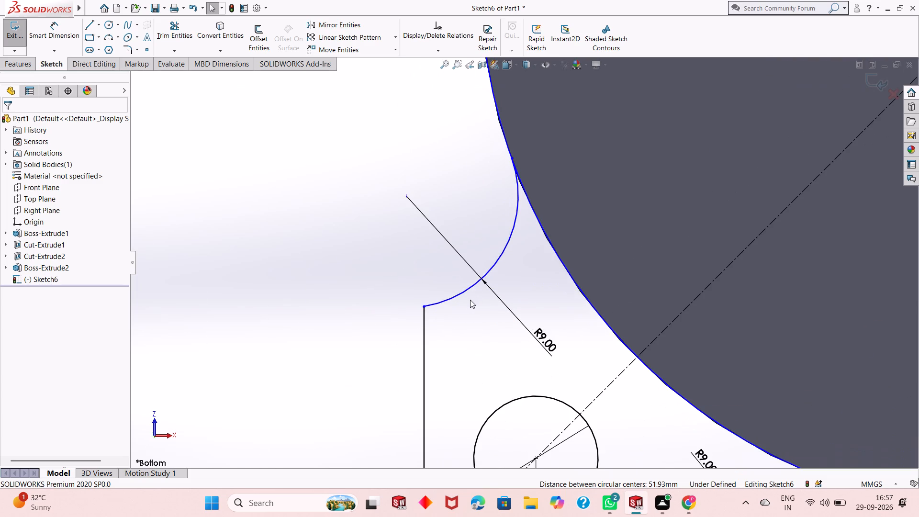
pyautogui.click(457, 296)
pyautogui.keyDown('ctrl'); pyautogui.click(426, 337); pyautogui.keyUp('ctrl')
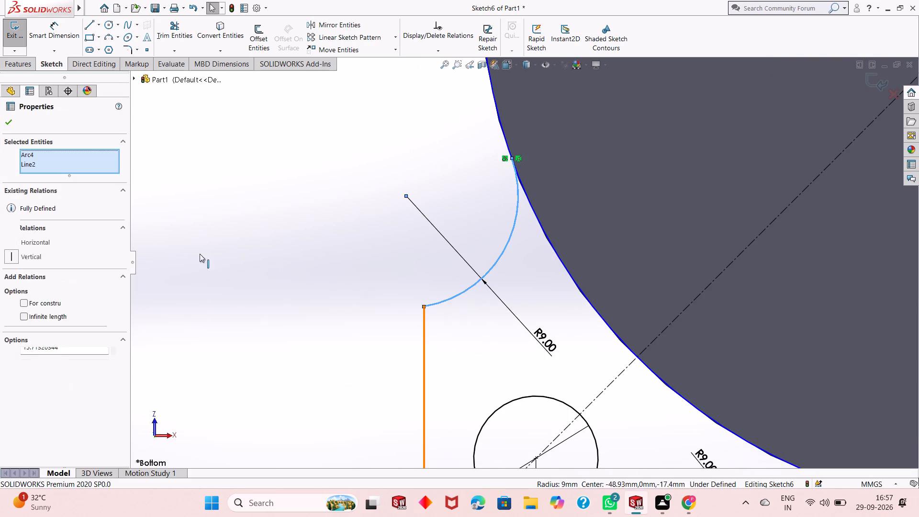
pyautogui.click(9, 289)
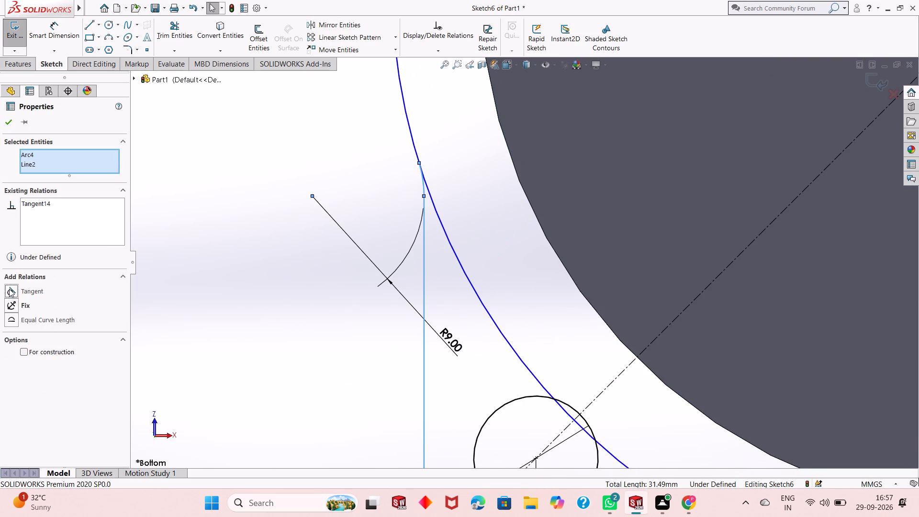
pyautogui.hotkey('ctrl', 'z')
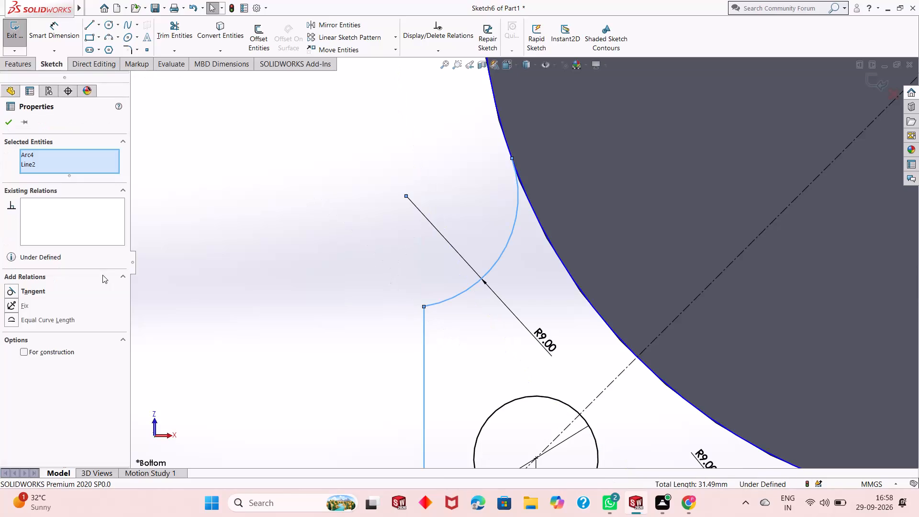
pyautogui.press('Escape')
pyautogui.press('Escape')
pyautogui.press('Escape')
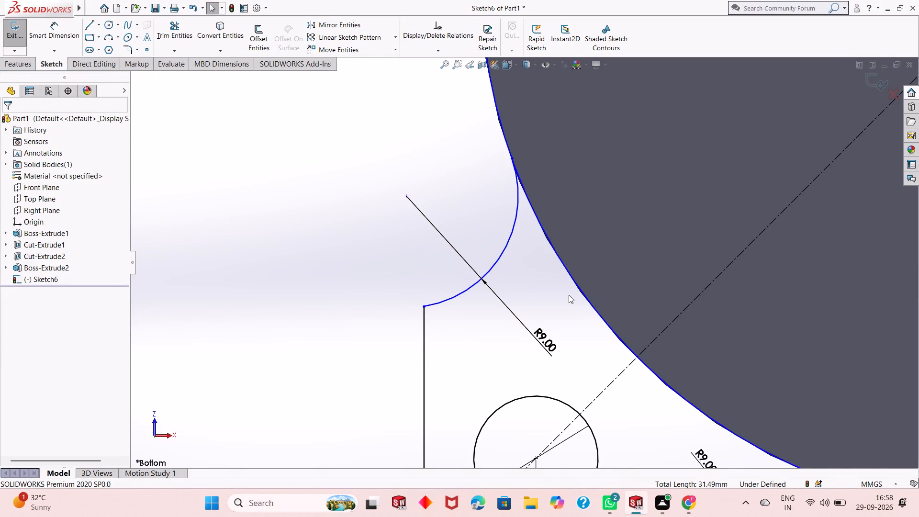
# Make the lower blend arc tangent to the disc's outer circle.
pyautogui.scroll(4, 504, 316)
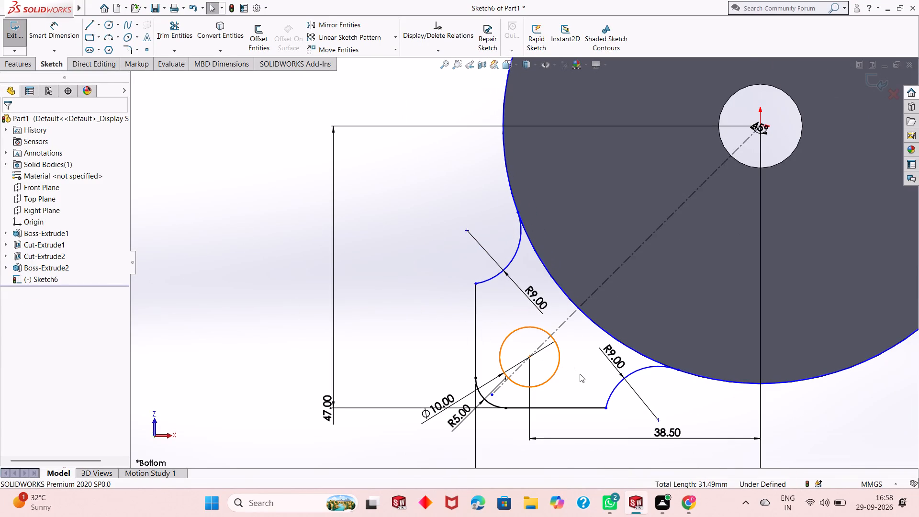
pyautogui.click(616, 384)
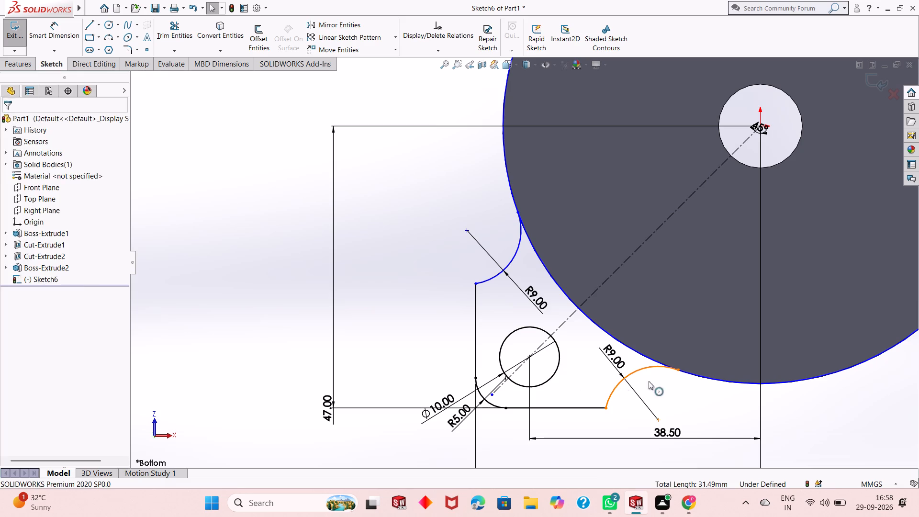
pyautogui.keyDown('ctrl'); pyautogui.click(701, 378); pyautogui.keyUp('ctrl')
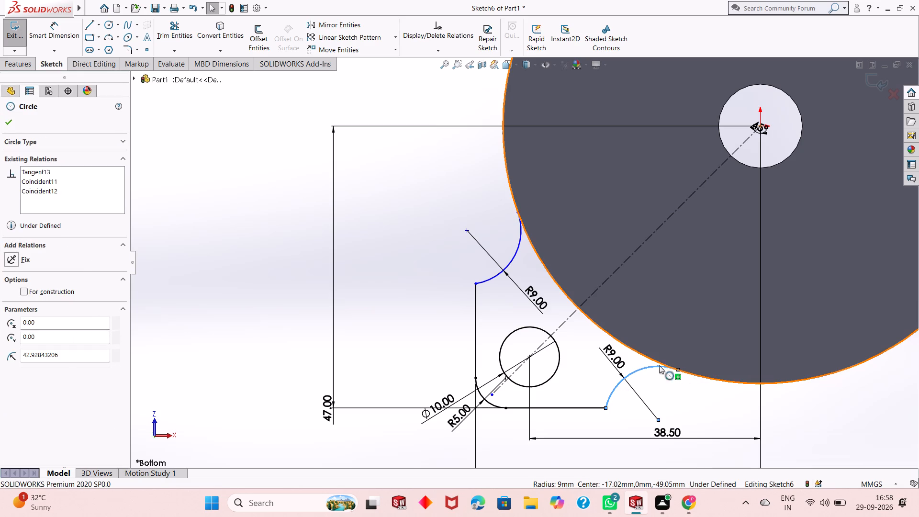
pyautogui.click(11, 304)
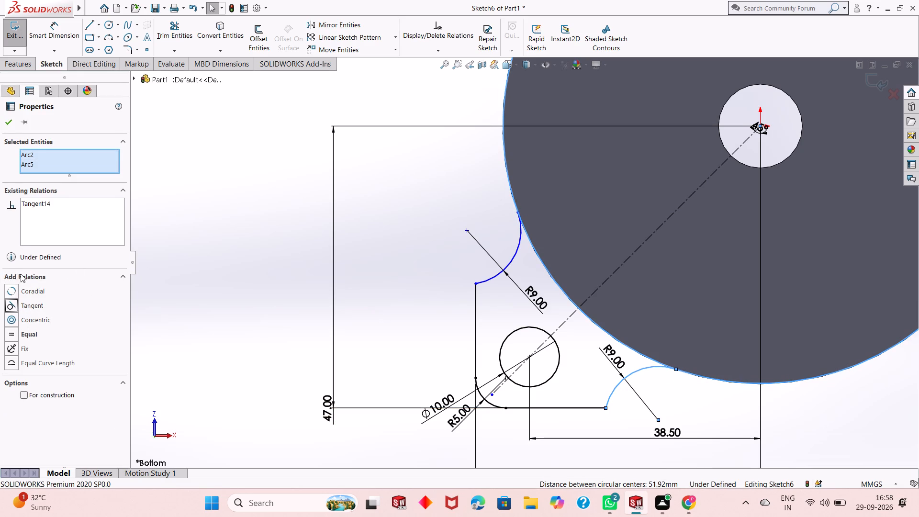
pyautogui.click(11, 124)
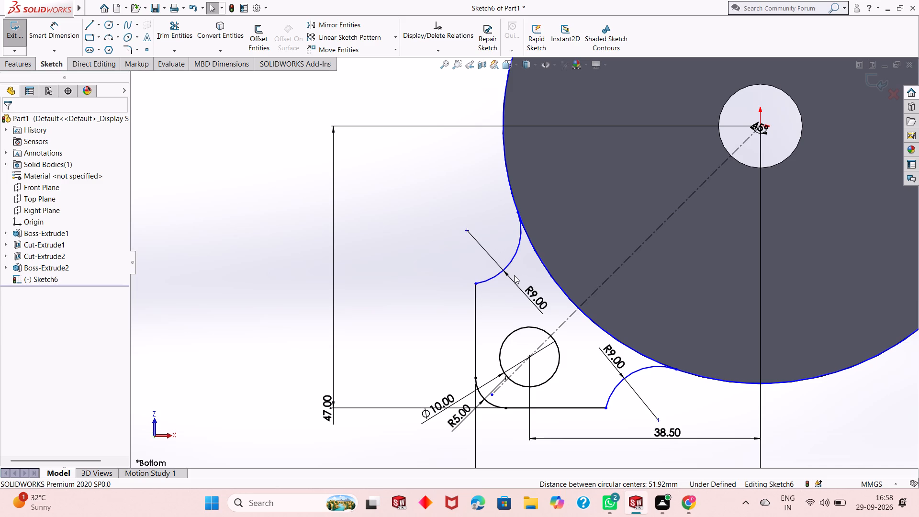
# Trim away the long outer part of the disc's sketch circle, leaving only the segment between the two blend arcs.
pyautogui.scroll(3, 460, 342)
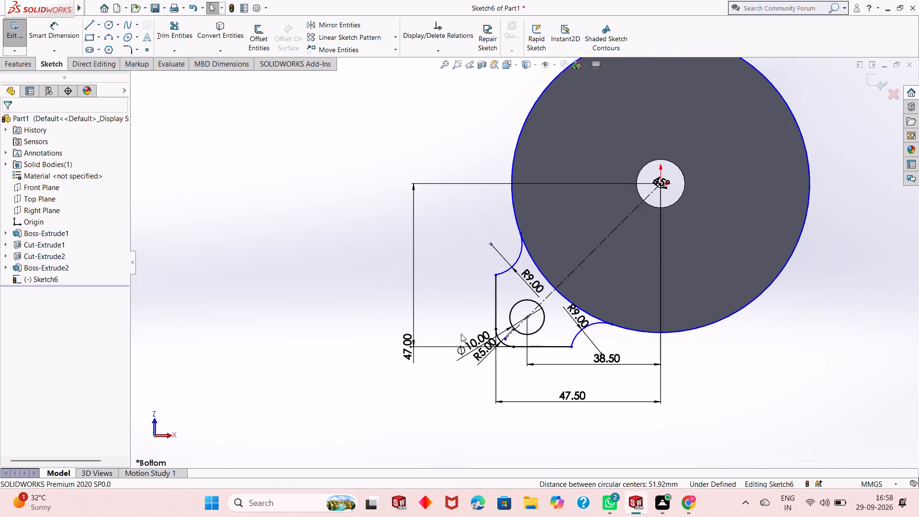
pyautogui.scroll(1, 461, 334)
pyautogui.scroll(-1, 586, 254)
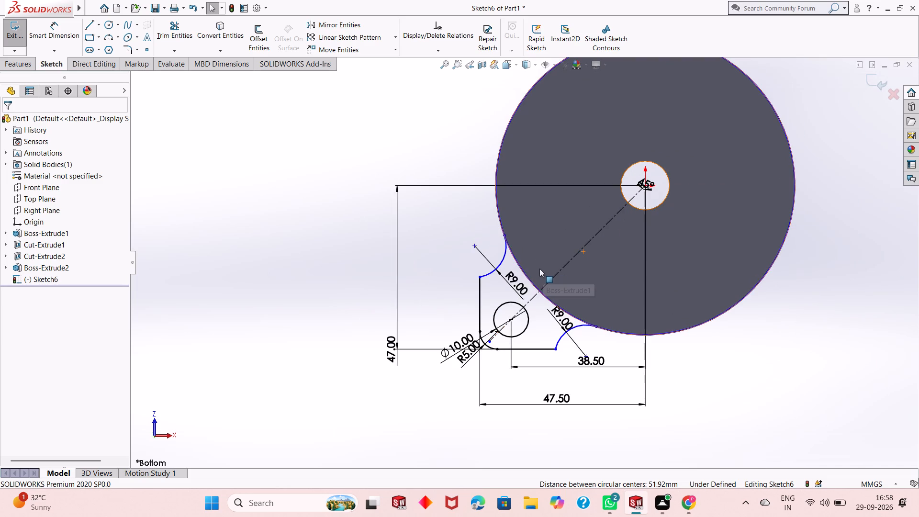
pyautogui.scroll(-2, 533, 265)
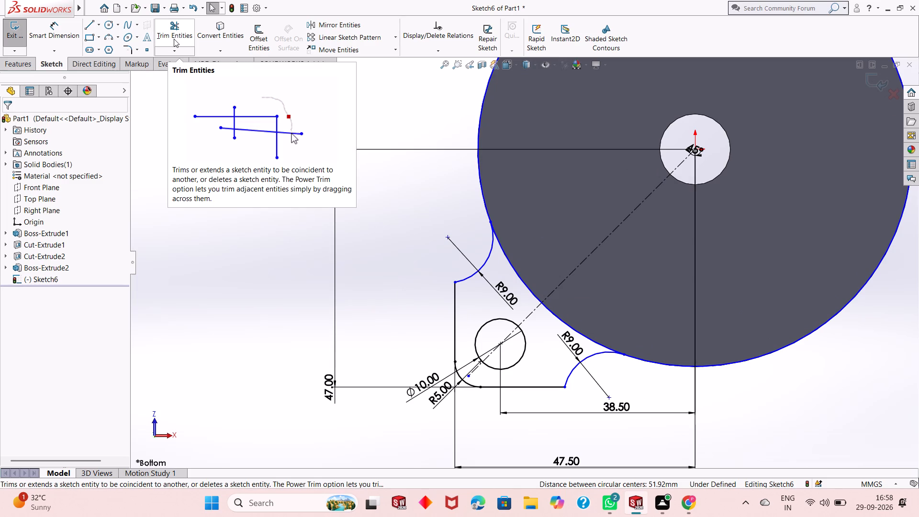
pyautogui.click(175, 37)
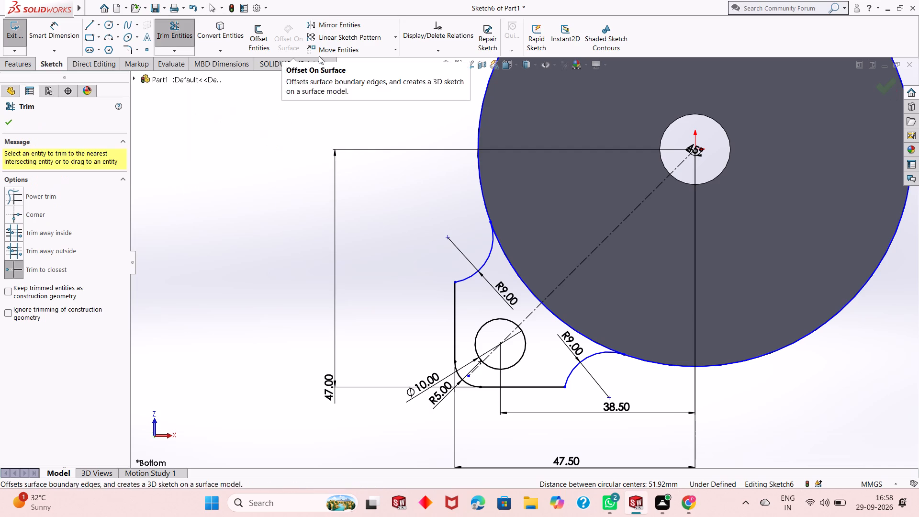
pyautogui.click(483, 185)
pyautogui.rightClick(399, 183)
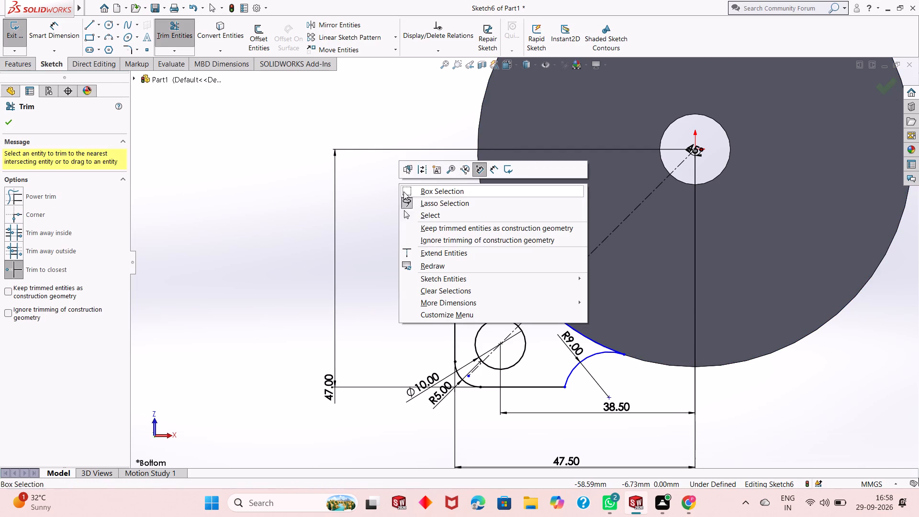
pyautogui.click(416, 211)
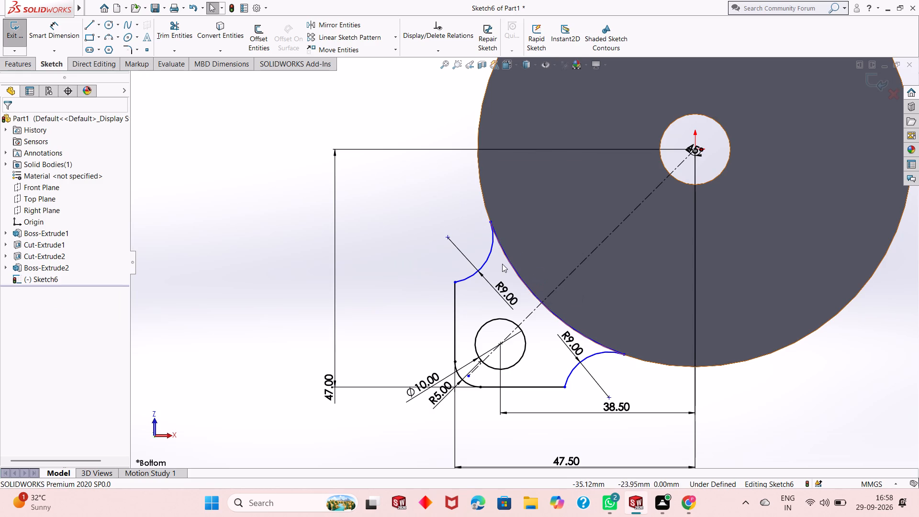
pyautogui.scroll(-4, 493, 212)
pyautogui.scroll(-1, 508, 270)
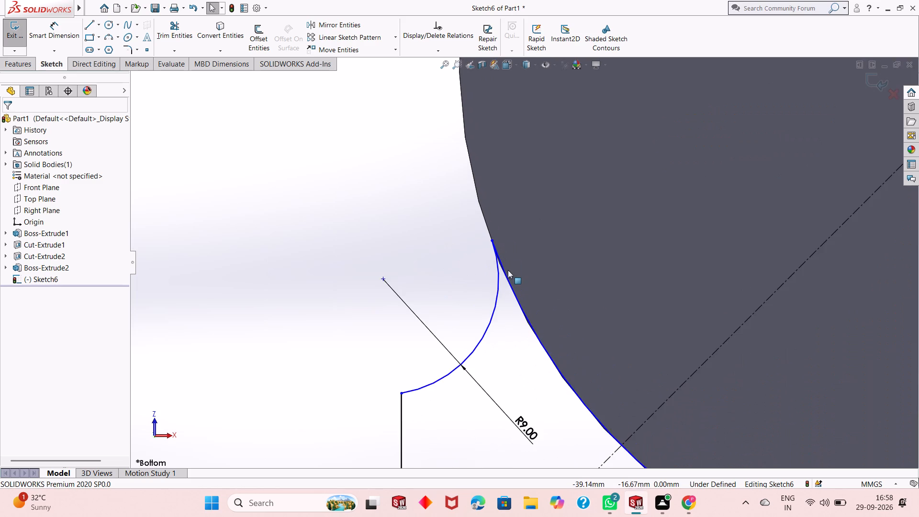
# Examine the junctions where the upper and lower blend arcs meet the disc's outer edge.
pyautogui.scroll(-6, 504, 264)
pyautogui.scroll(-6, 487, 205)
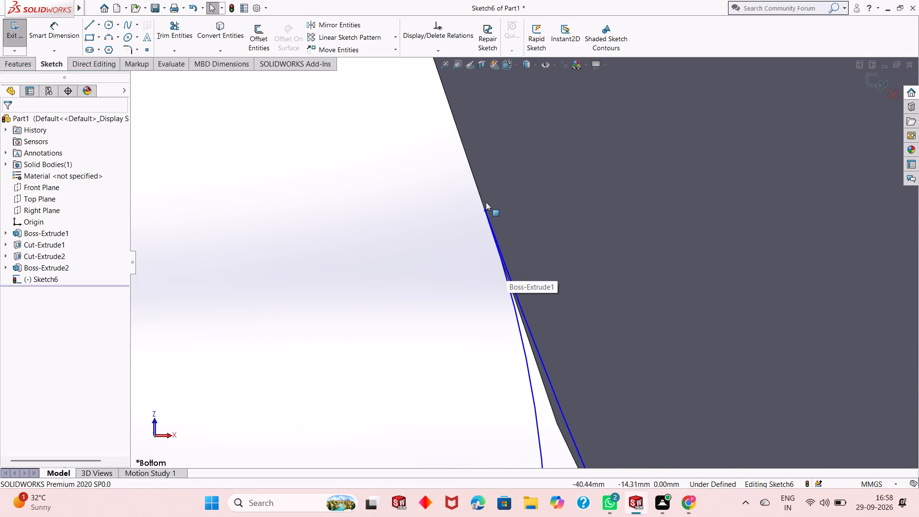
pyautogui.scroll(19, 488, 225)
pyautogui.scroll(2, 488, 225)
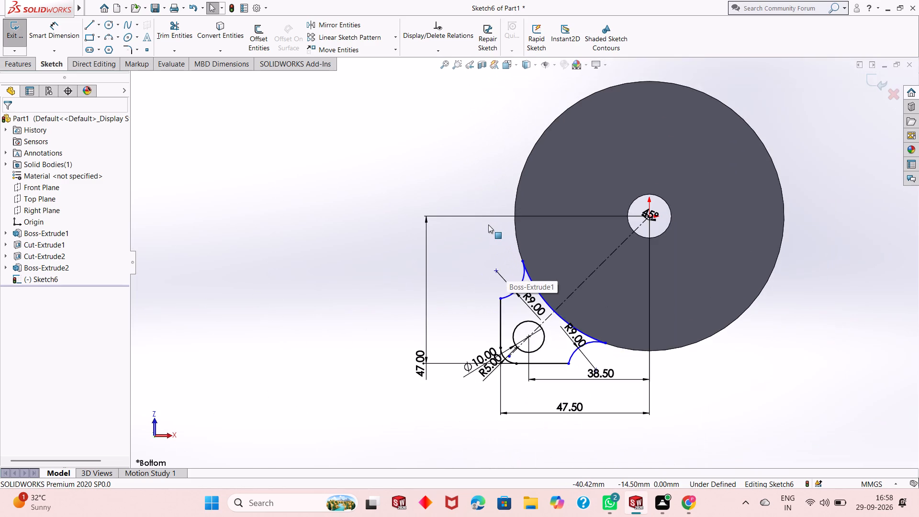
pyautogui.scroll(-7, 619, 348)
pyautogui.scroll(-3, 575, 296)
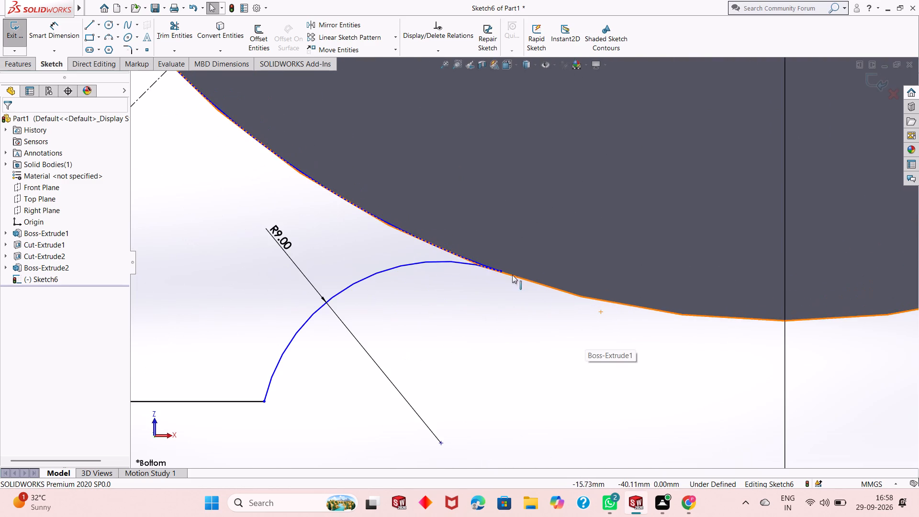
pyautogui.scroll(11, 547, 297)
pyautogui.scroll(-3, 486, 205)
pyautogui.scroll(-1, 494, 267)
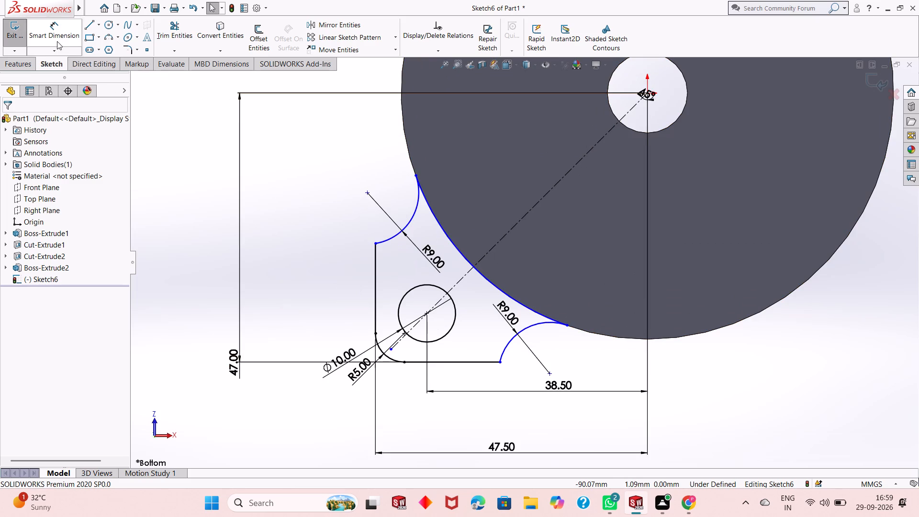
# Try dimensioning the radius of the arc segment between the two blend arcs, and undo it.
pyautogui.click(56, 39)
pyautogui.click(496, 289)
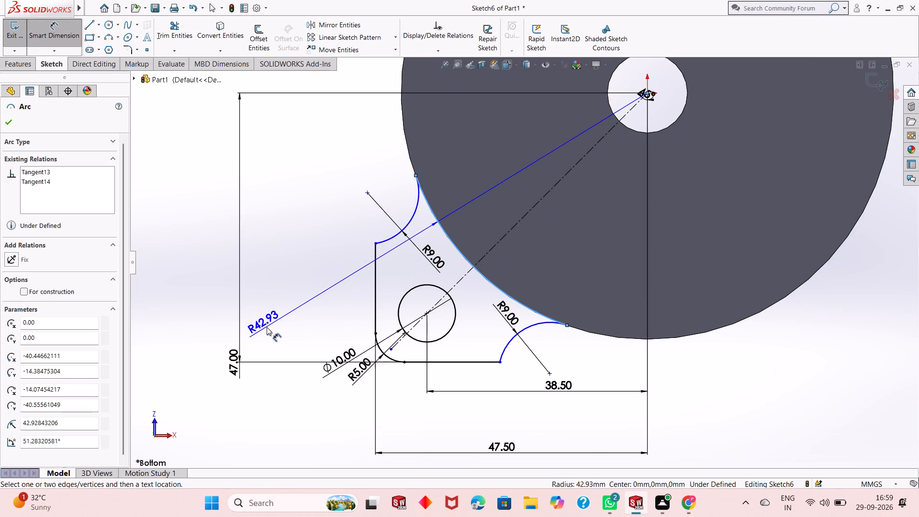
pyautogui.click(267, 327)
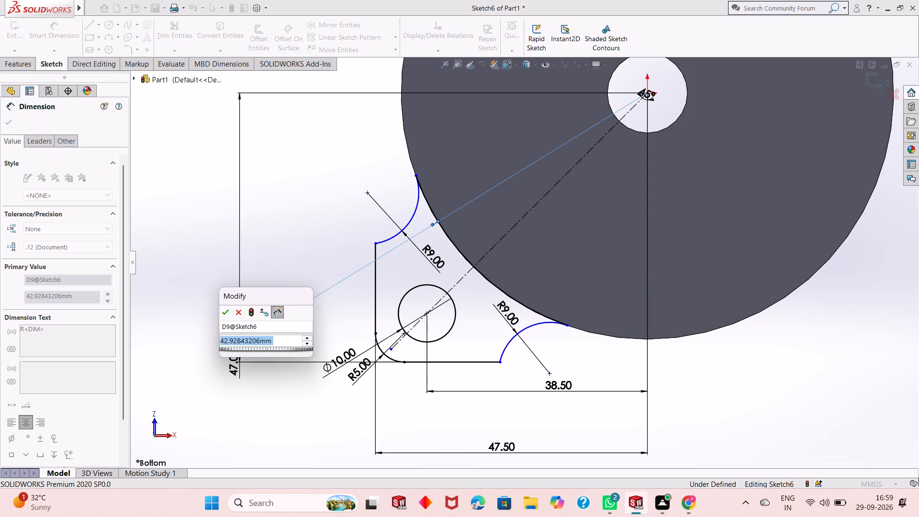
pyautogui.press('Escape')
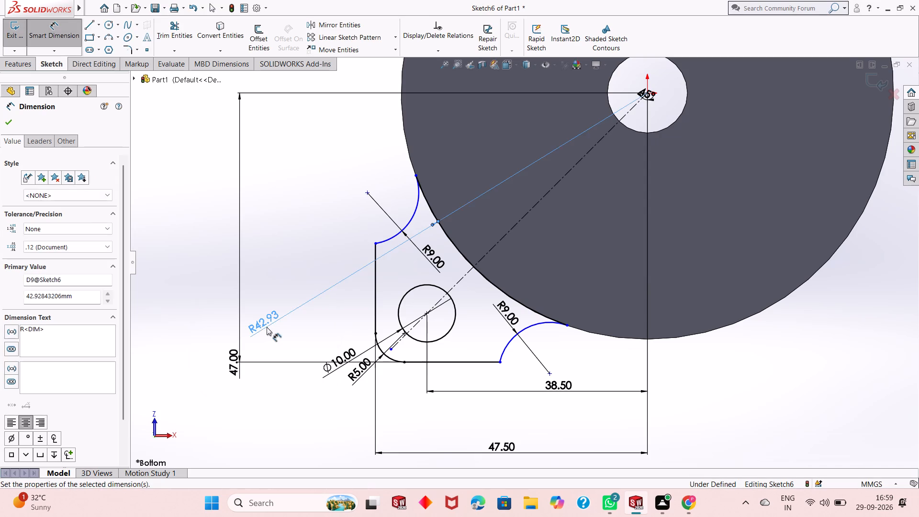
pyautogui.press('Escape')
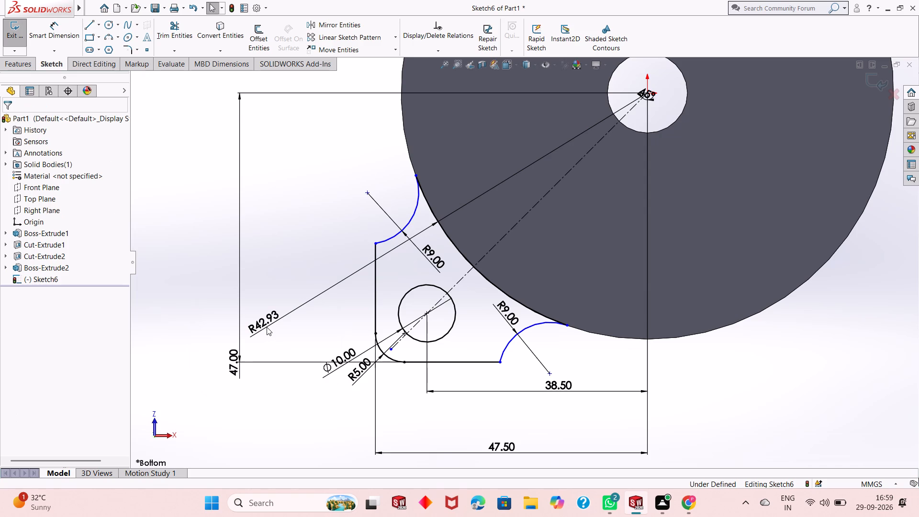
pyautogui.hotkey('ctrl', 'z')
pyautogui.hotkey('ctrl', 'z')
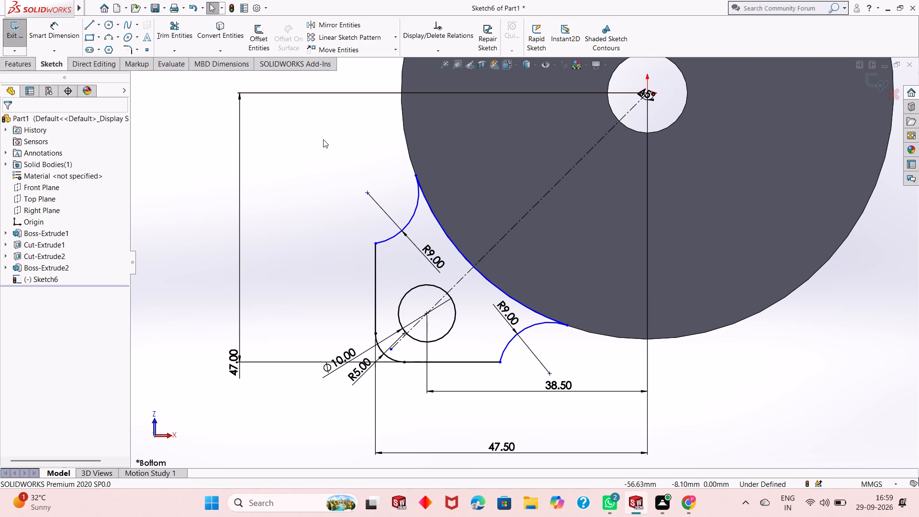
# Dimension the arc segment between the two blend arcs with a 43 mm radius.
pyautogui.click(55, 36)
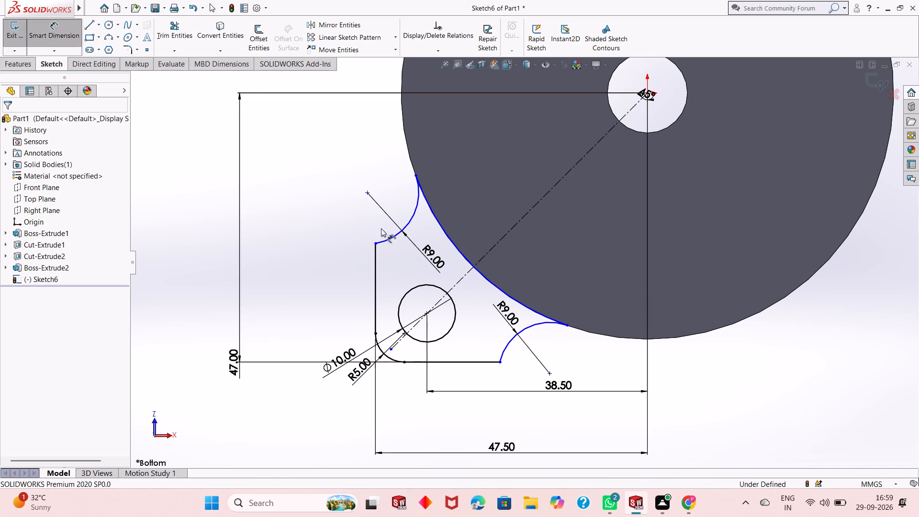
pyautogui.click(449, 237)
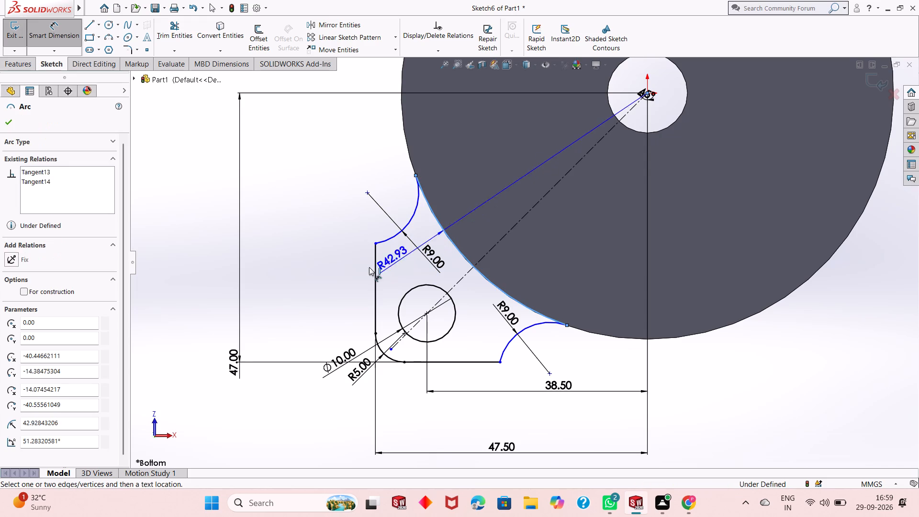
pyautogui.click(306, 316)
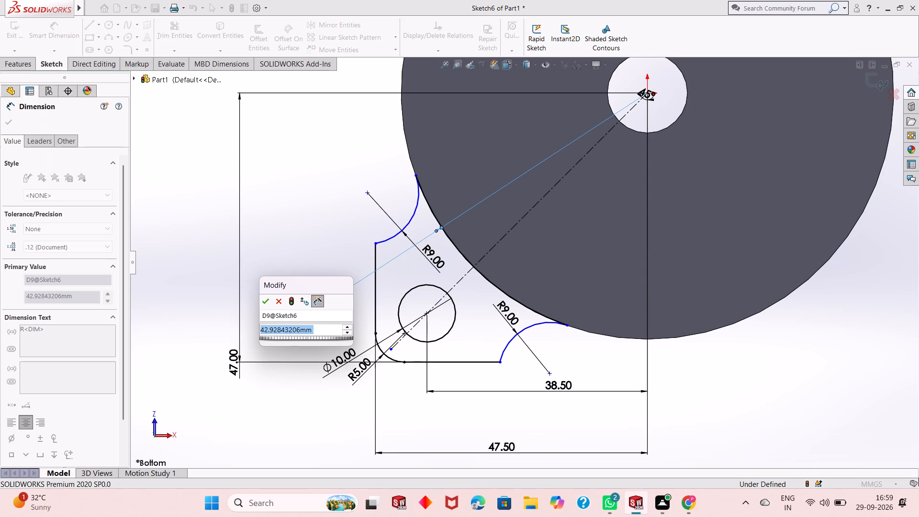
pyautogui.press('4')
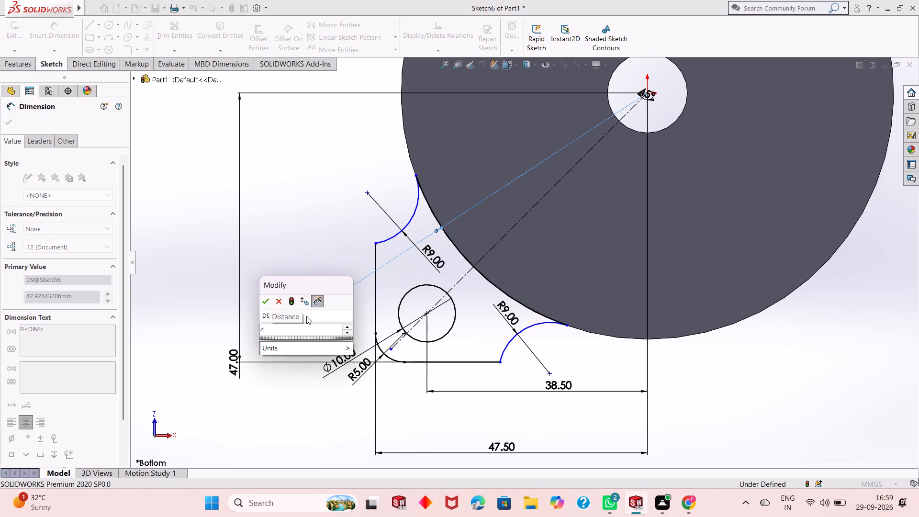
pyautogui.press('3')
pyautogui.press('Return')
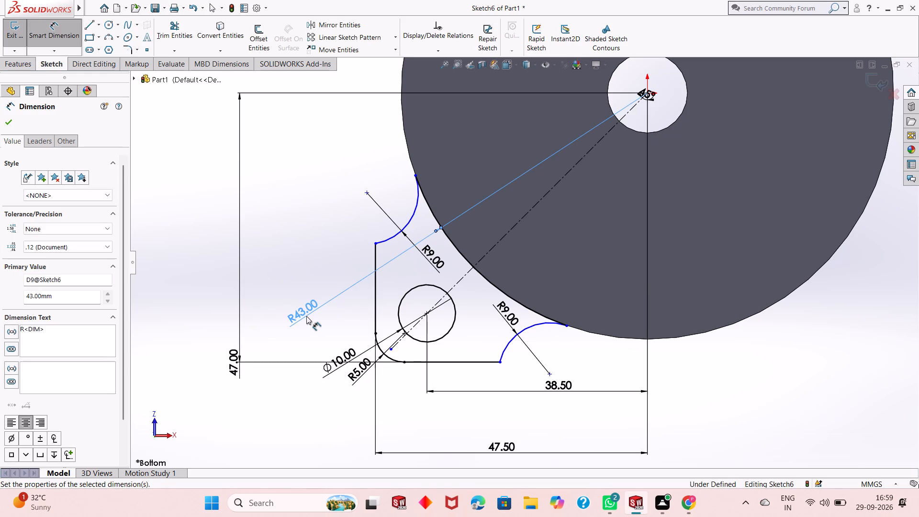
# Examine how the ends of the upper and lower blend arcs meet the 43 mm arc and the disc's edge.
pyautogui.scroll(-3, 428, 178)
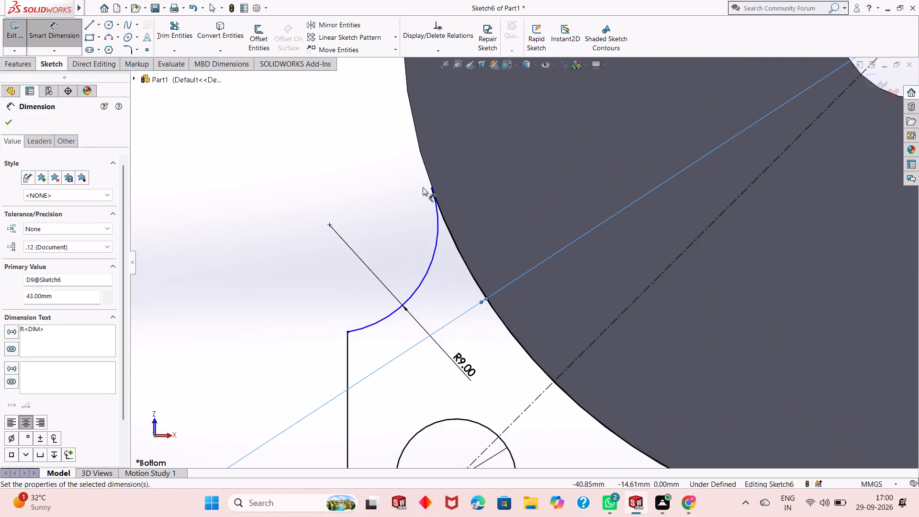
pyautogui.scroll(-3, 423, 187)
pyautogui.scroll(-5, 452, 214)
pyautogui.scroll(3, 451, 247)
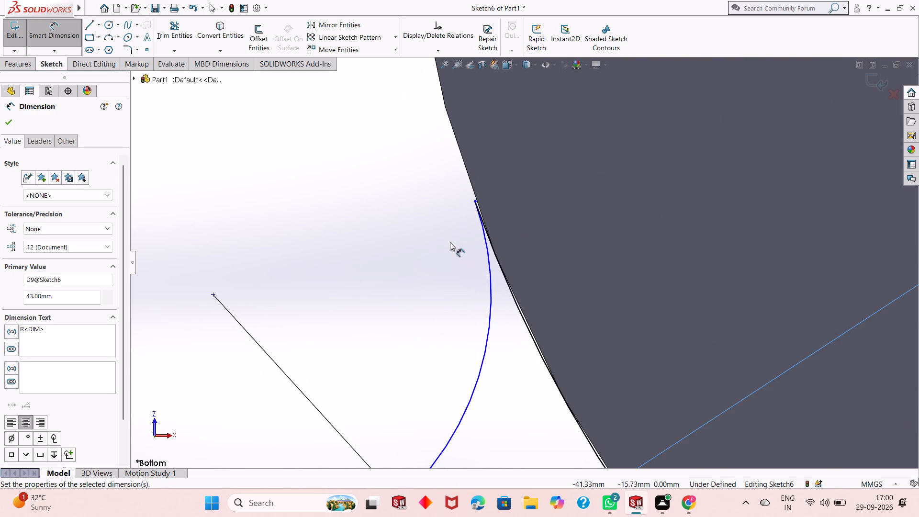
pyautogui.scroll(12, 450, 242)
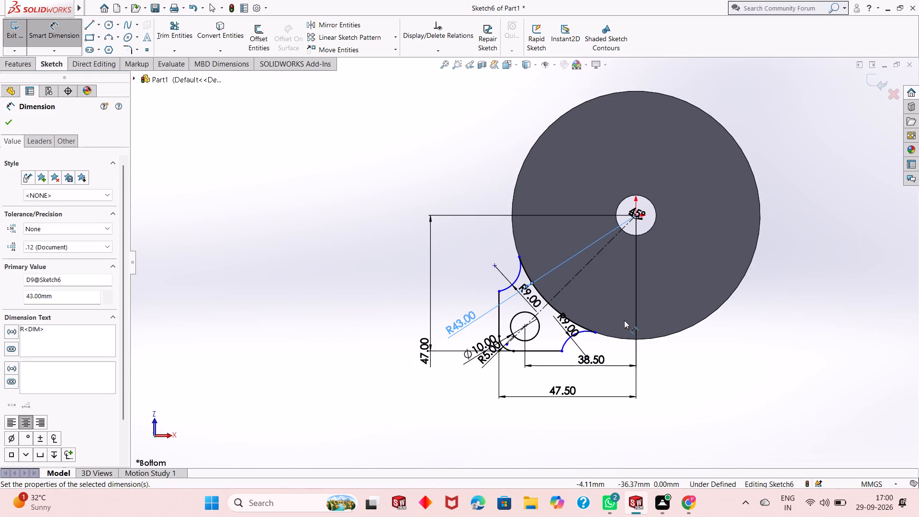
pyautogui.scroll(-4, 624, 321)
pyautogui.scroll(-1, 529, 303)
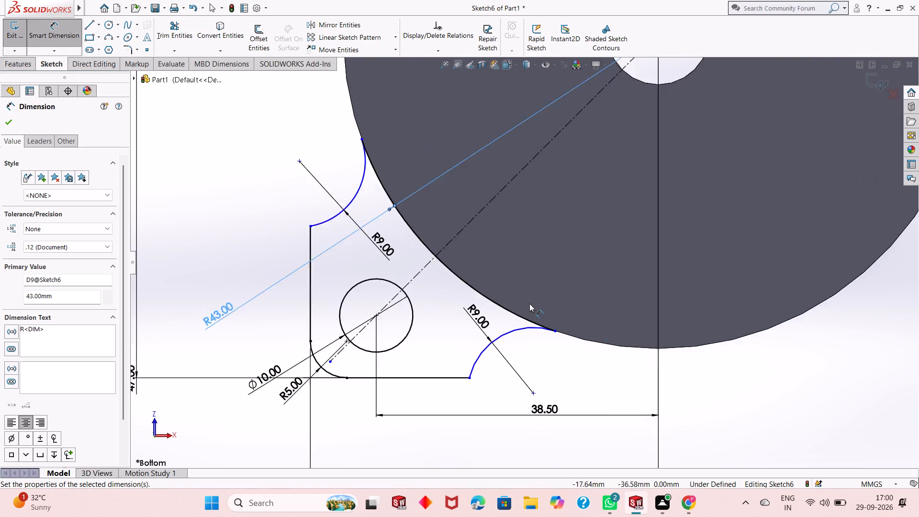
pyautogui.scroll(-5, 529, 303)
pyautogui.scroll(-3, 599, 355)
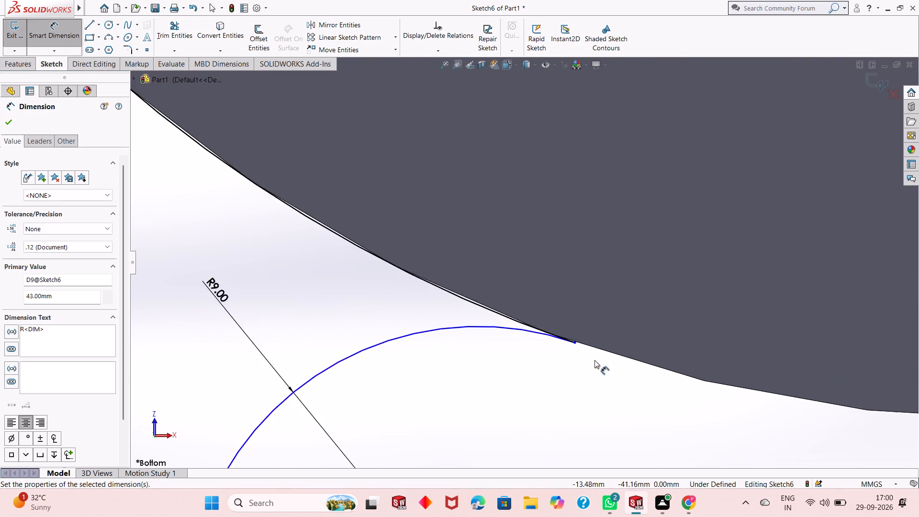
pyautogui.scroll(-1, 594, 360)
pyautogui.scroll(4, 593, 361)
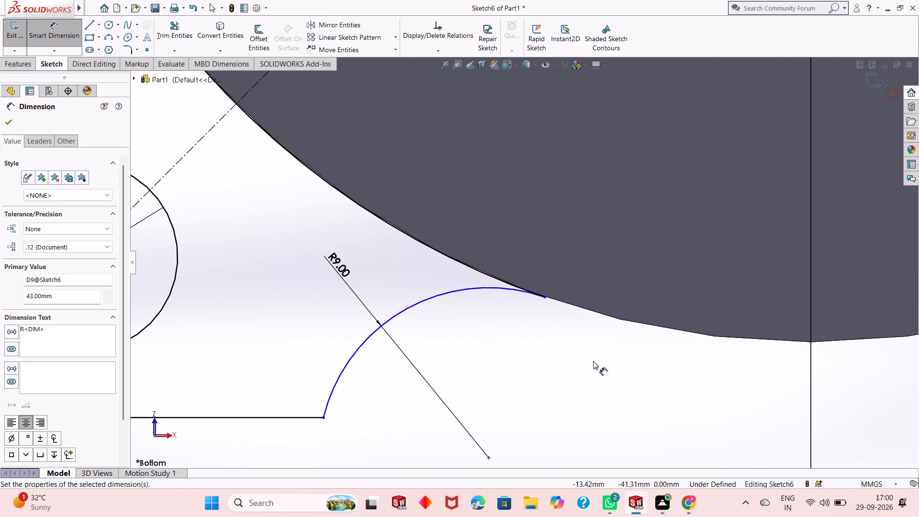
pyautogui.scroll(-1, 561, 350)
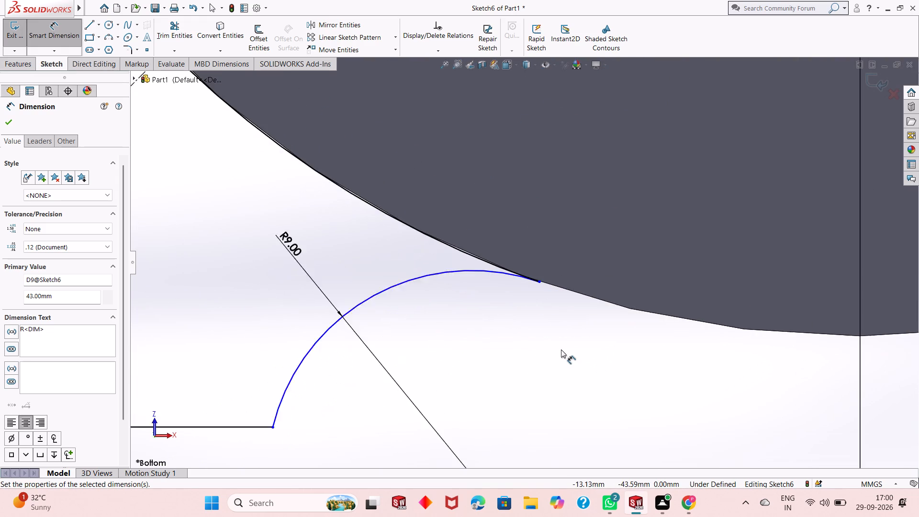
pyautogui.scroll(-1, 561, 349)
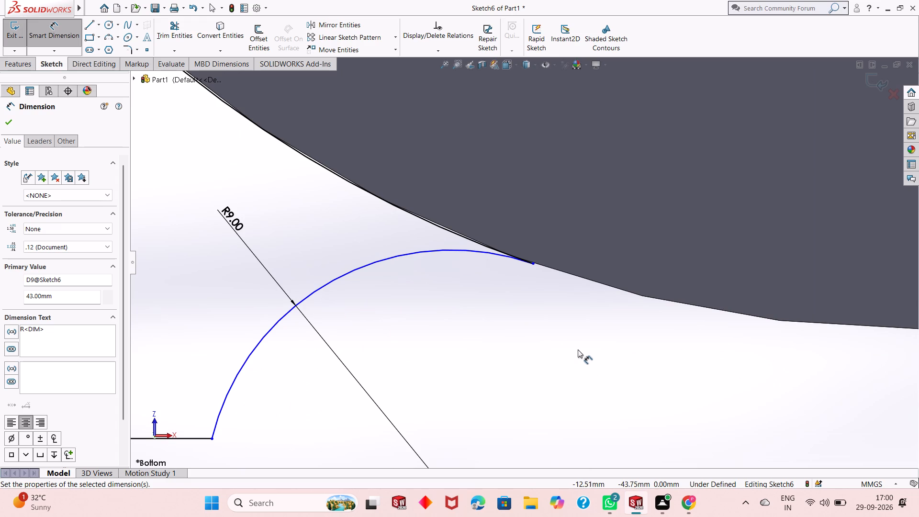
pyautogui.scroll(2, 496, 331)
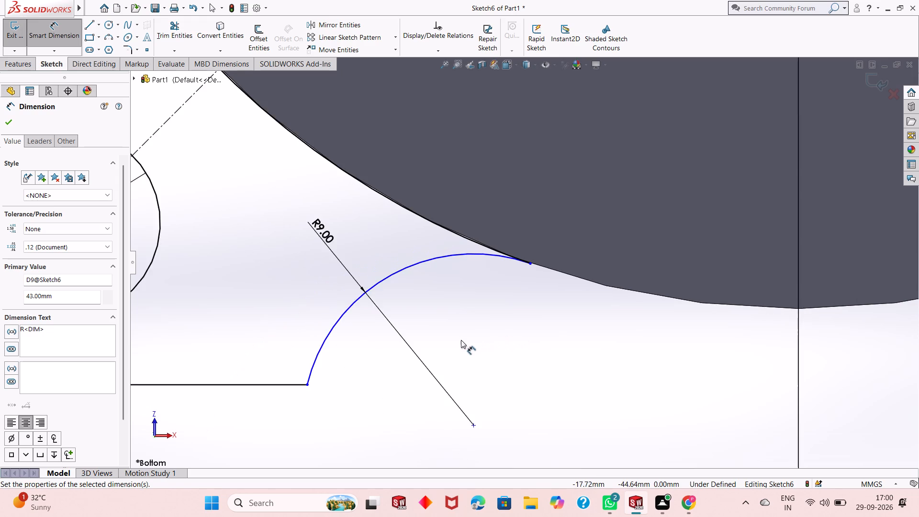
pyautogui.scroll(9, 461, 340)
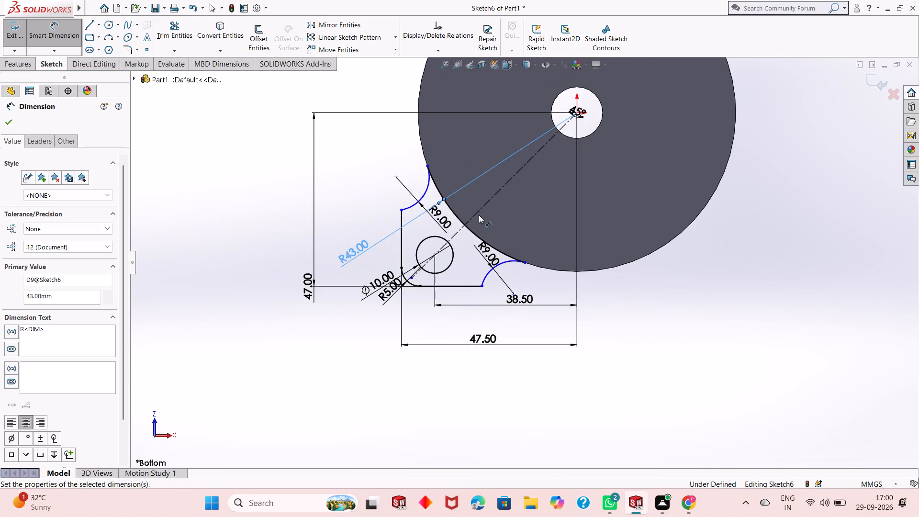
pyautogui.scroll(-6, 476, 215)
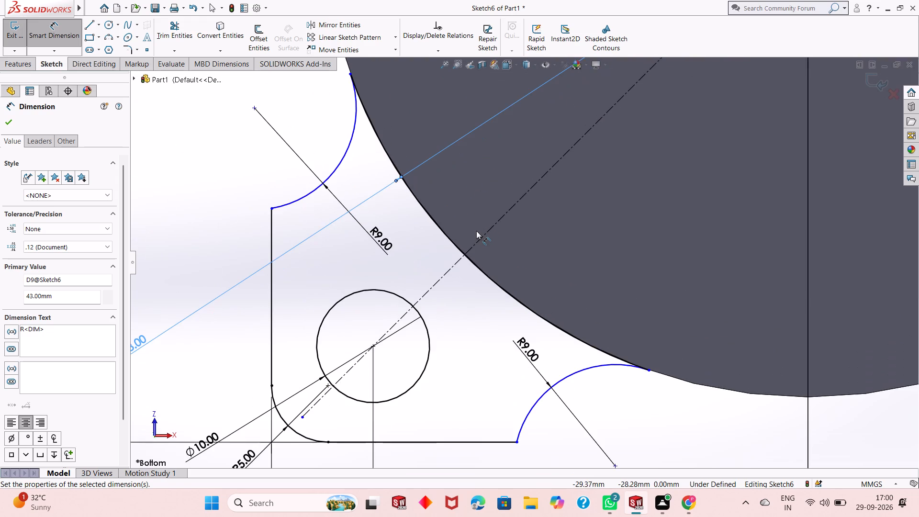
pyautogui.scroll(1, 476, 231)
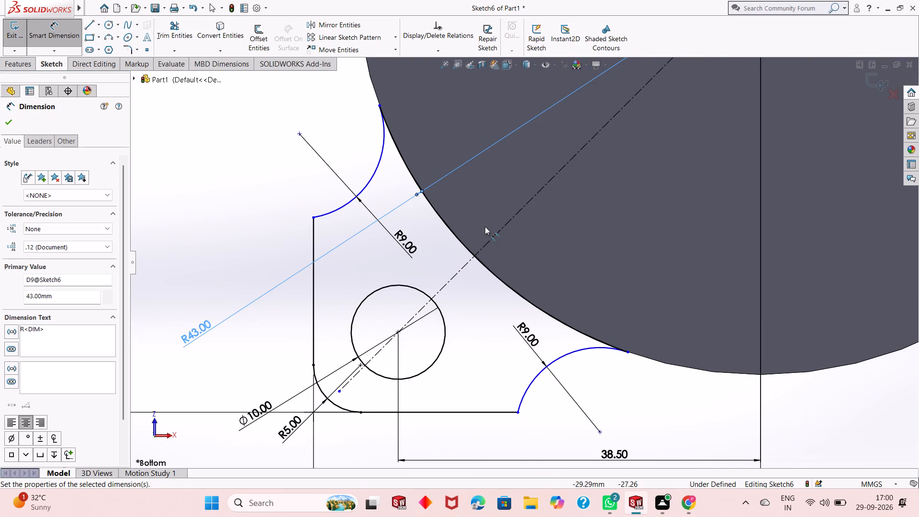
pyautogui.press('Escape')
pyautogui.press('Escape')
# Inspect the lug profile again, closely checking the lower blend arc's end against the disc's edge.
pyautogui.scroll(1, 463, 261)
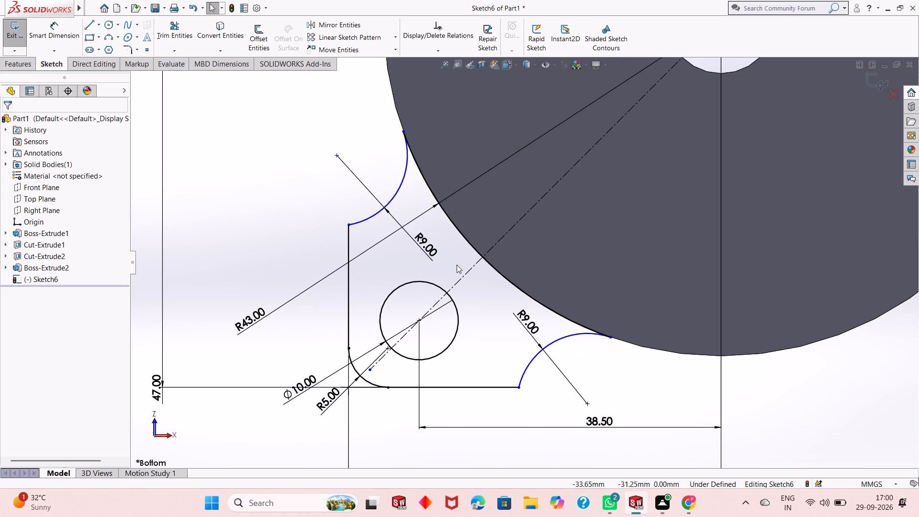
pyautogui.scroll(1, 490, 223)
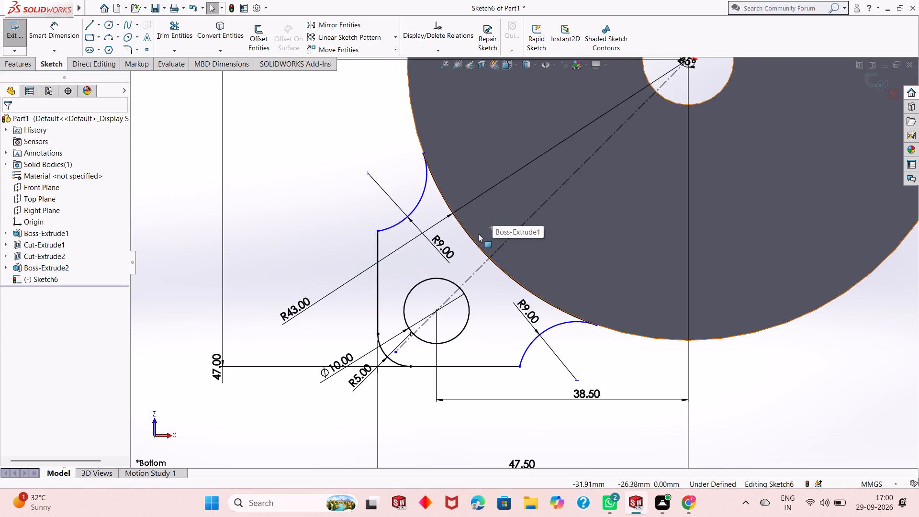
pyautogui.scroll(-2, 538, 217)
pyautogui.scroll(2, 509, 240)
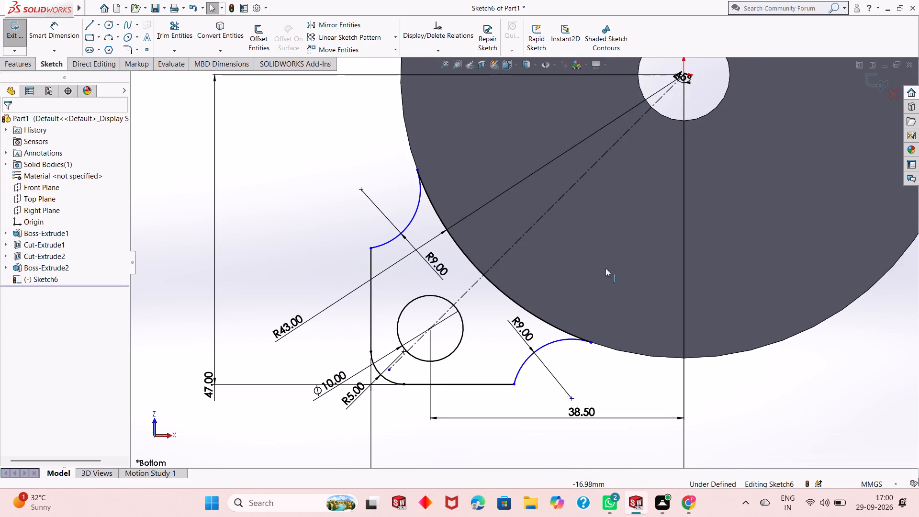
pyautogui.scroll(-6, 585, 340)
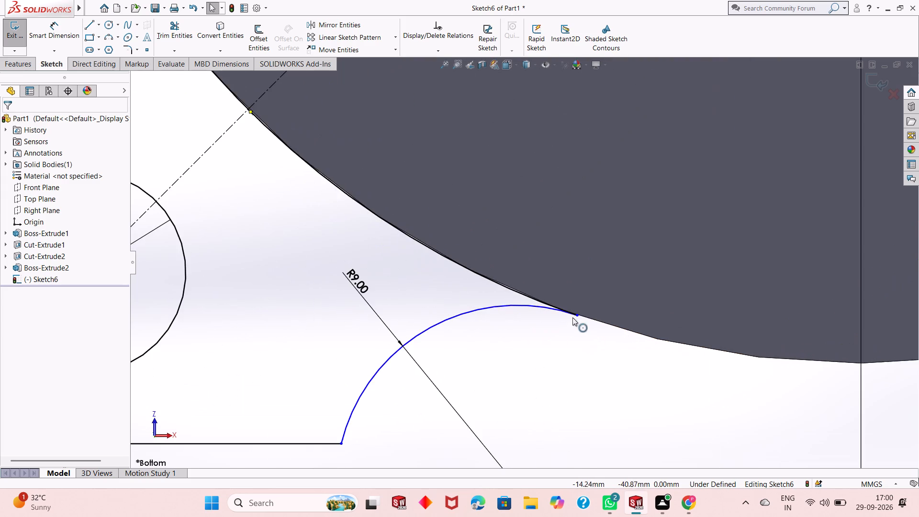
pyautogui.scroll(-9, 567, 308)
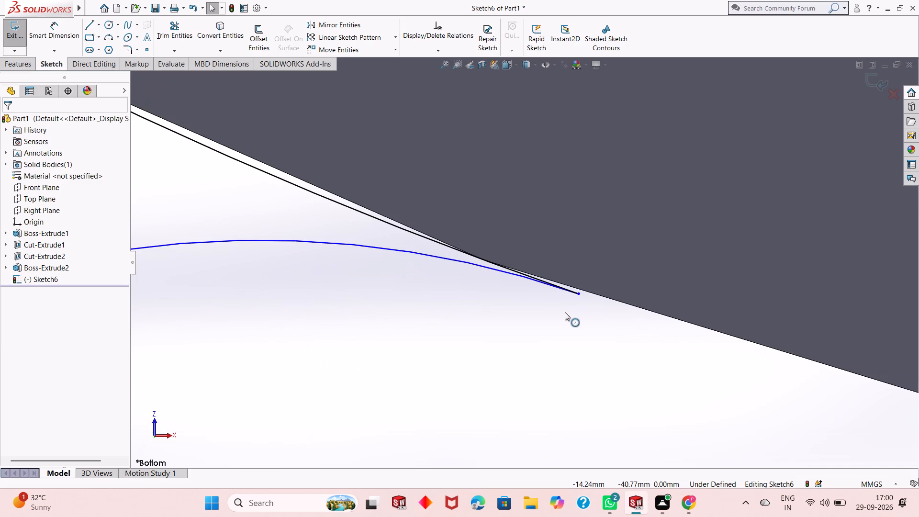
pyautogui.scroll(8, 565, 312)
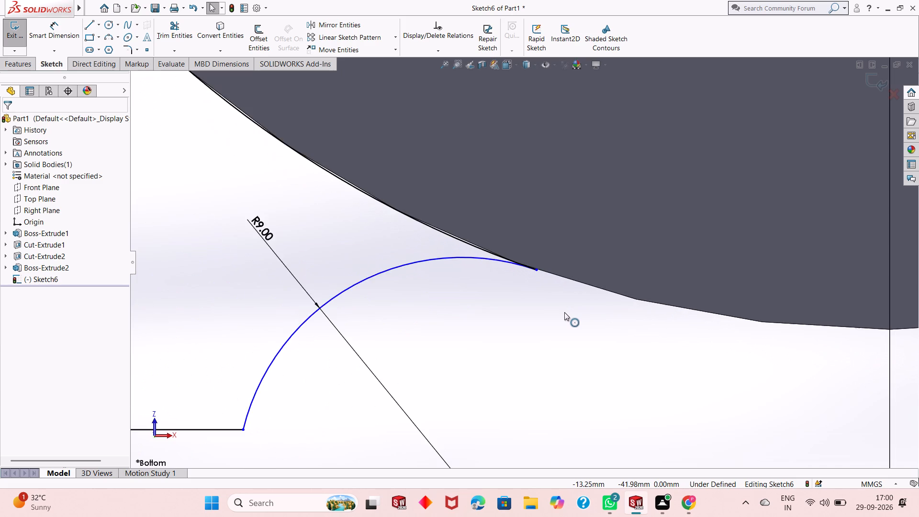
pyautogui.scroll(9, 561, 313)
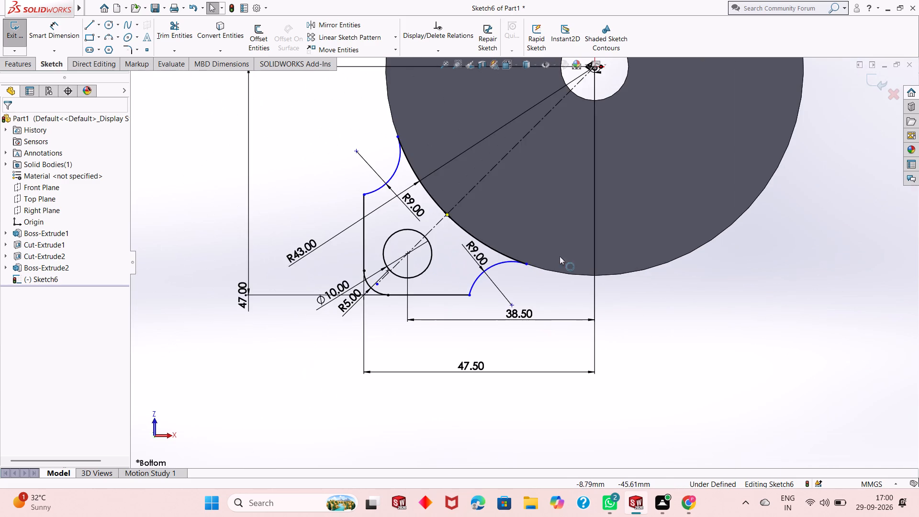
pyautogui.scroll(-2, 559, 160)
pyautogui.scroll(-2, 436, 274)
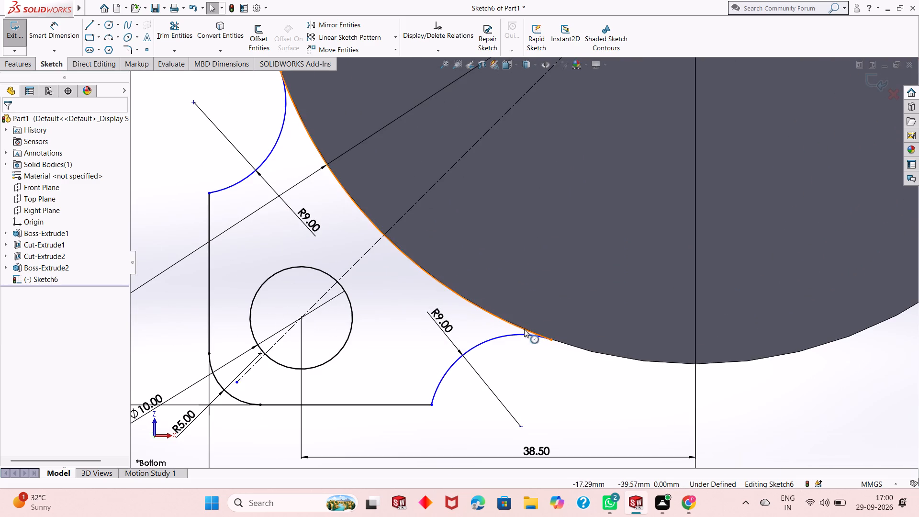
# Examine closely where the lower blend arc and the 43 mm arc end against the disc's edge.
pyautogui.scroll(-6, 545, 343)
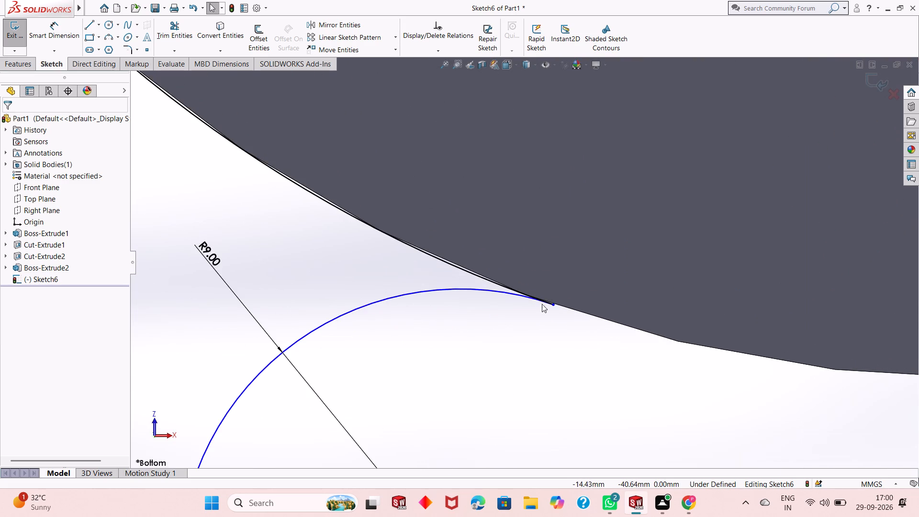
pyautogui.scroll(-5, 541, 302)
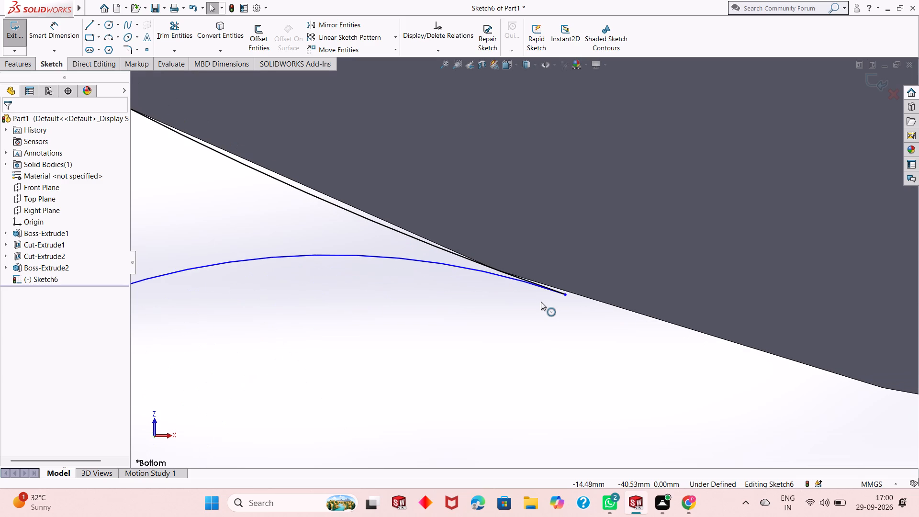
pyautogui.scroll(-3, 541, 302)
pyautogui.scroll(-2, 562, 247)
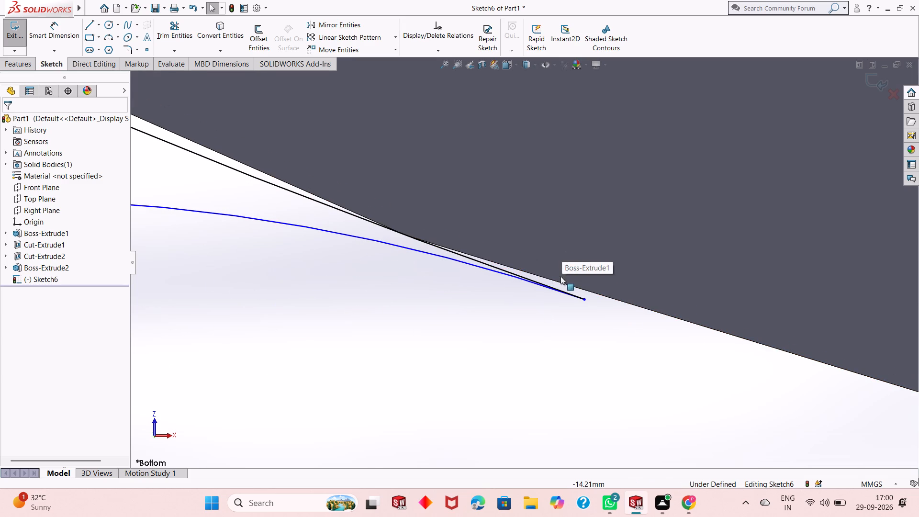
pyautogui.scroll(-4, 560, 281)
pyautogui.scroll(-2, 507, 274)
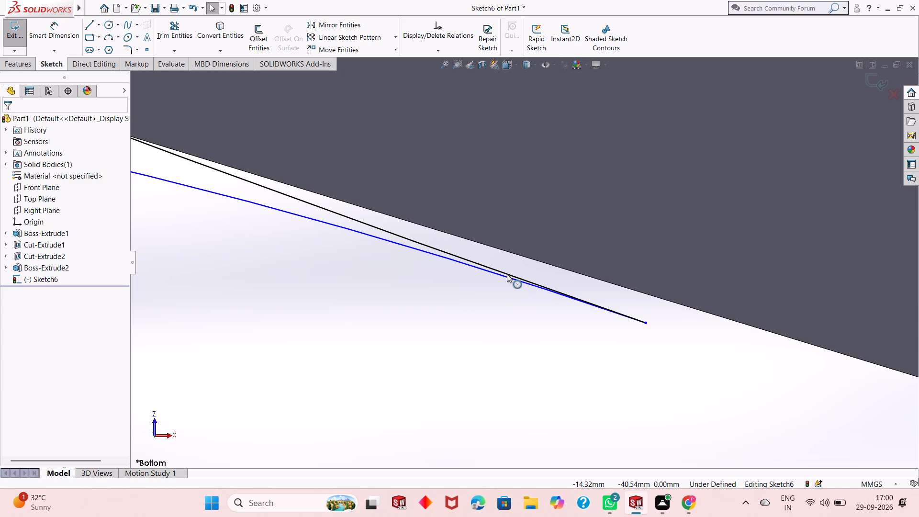
pyautogui.scroll(-2, 499, 275)
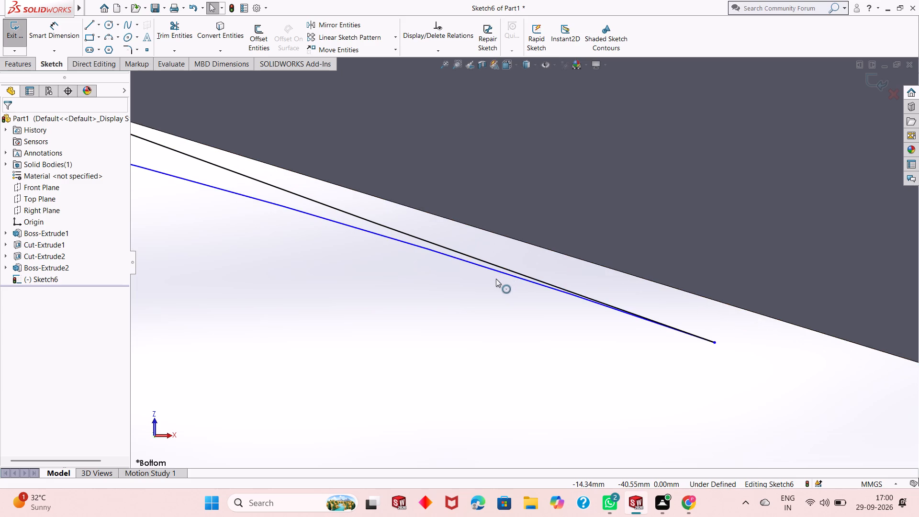
pyautogui.scroll(9, 496, 279)
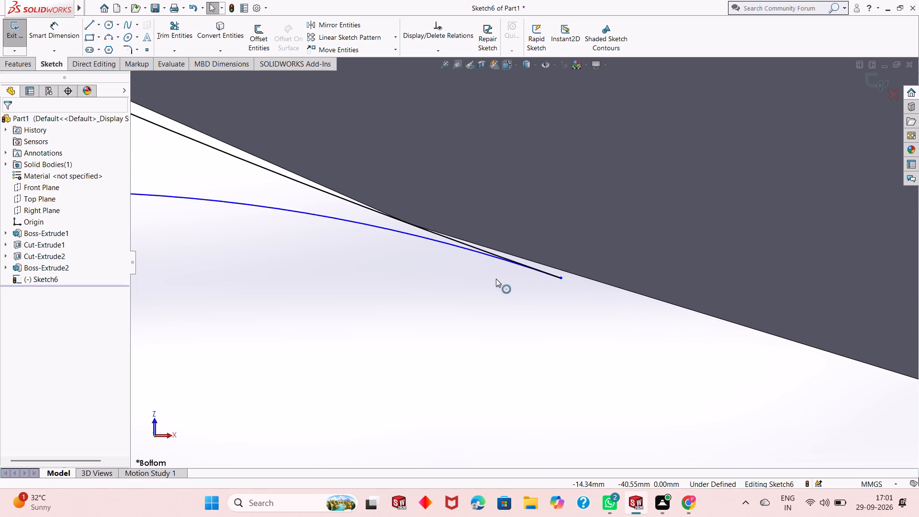
pyautogui.scroll(6, 496, 279)
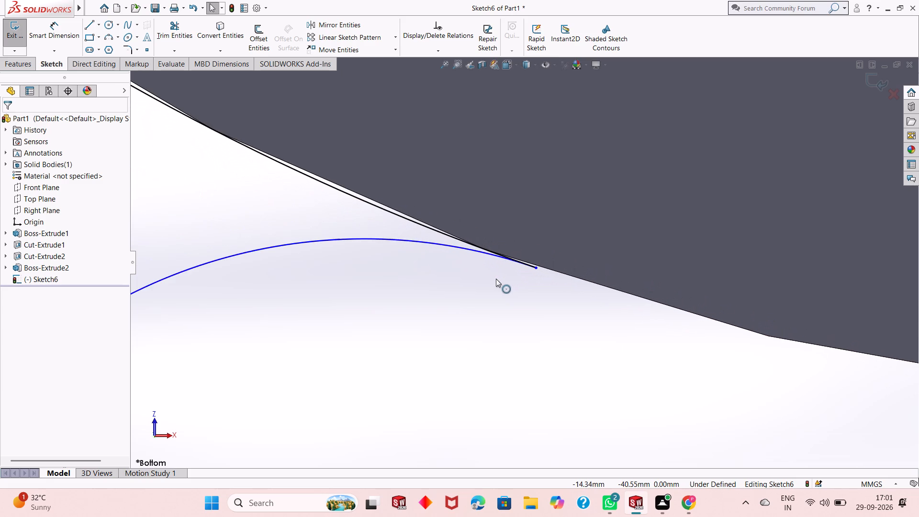
pyautogui.scroll(3, 496, 279)
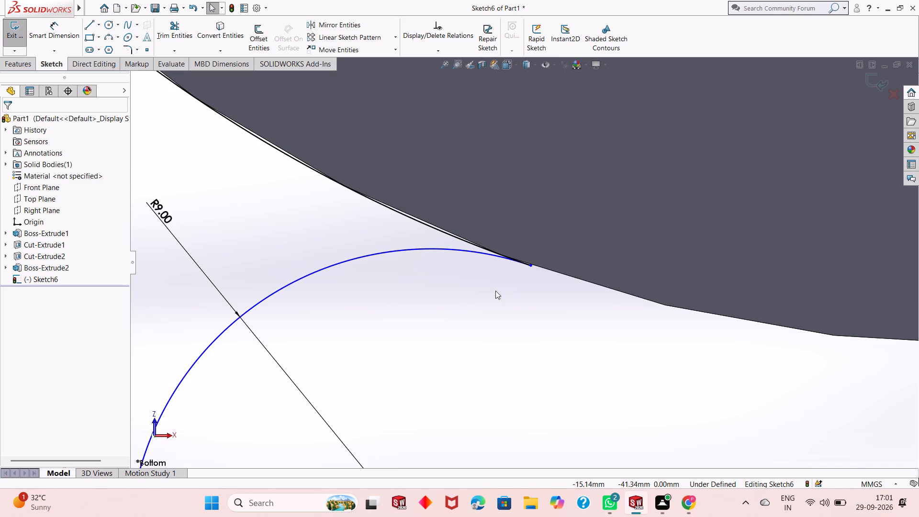
pyautogui.scroll(1, 495, 291)
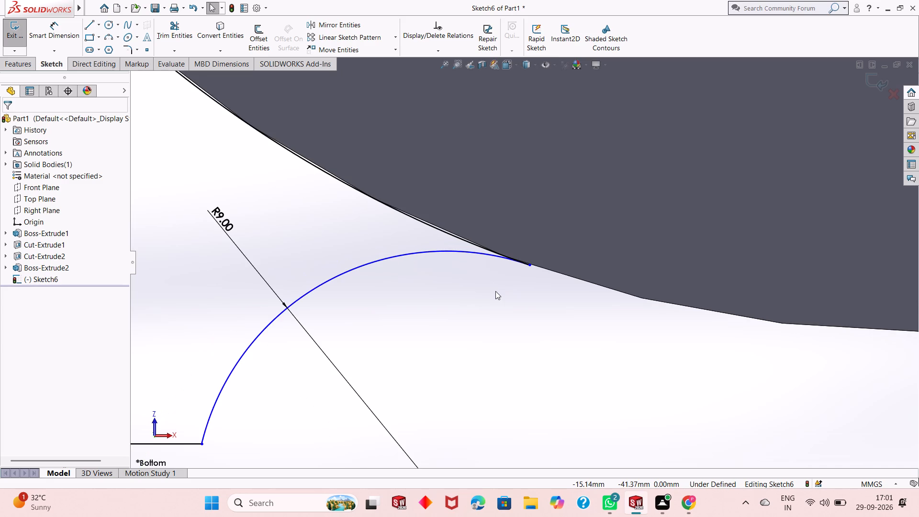
pyautogui.scroll(1, 495, 291)
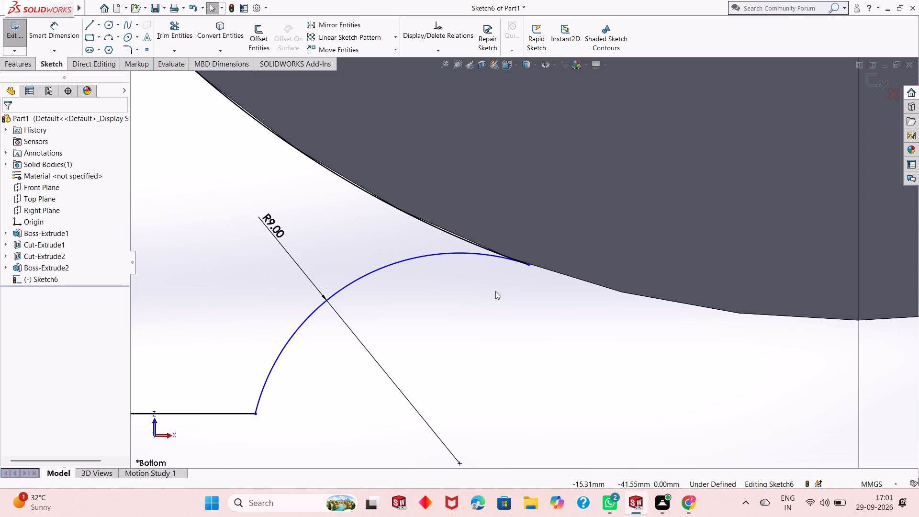
pyautogui.scroll(6, 534, 303)
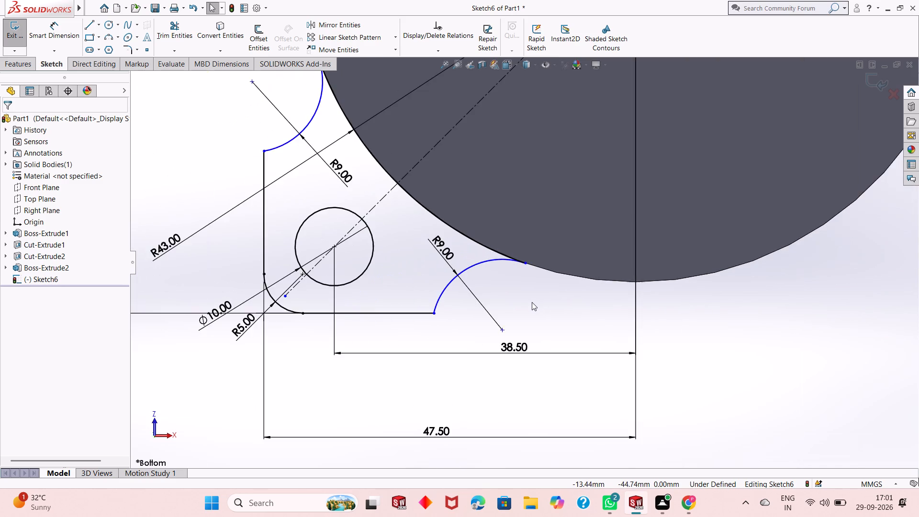
pyautogui.scroll(2, 532, 302)
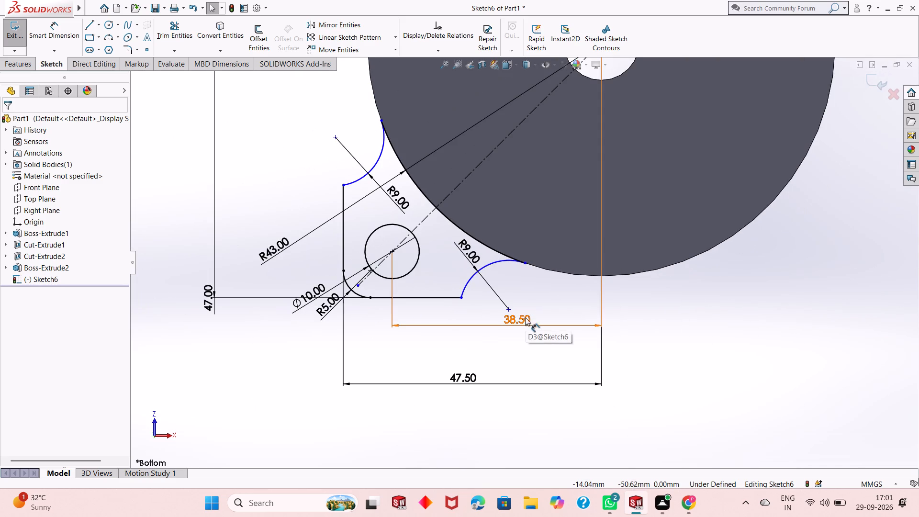
pyautogui.scroll(3, 527, 330)
# Review the whole lug profile, its dimensions and the 43 mm arc between the blend arcs along the disc's edge.
pyautogui.scroll(-2, 553, 180)
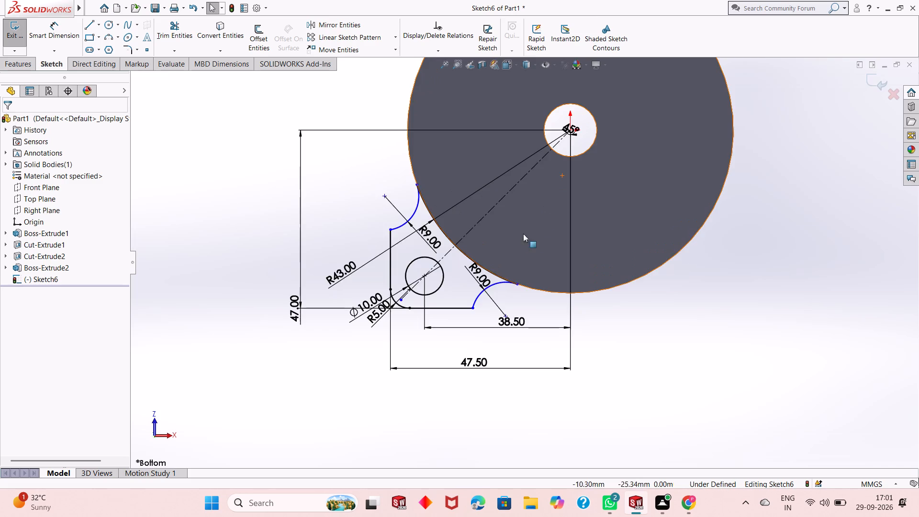
pyautogui.scroll(-5, 455, 231)
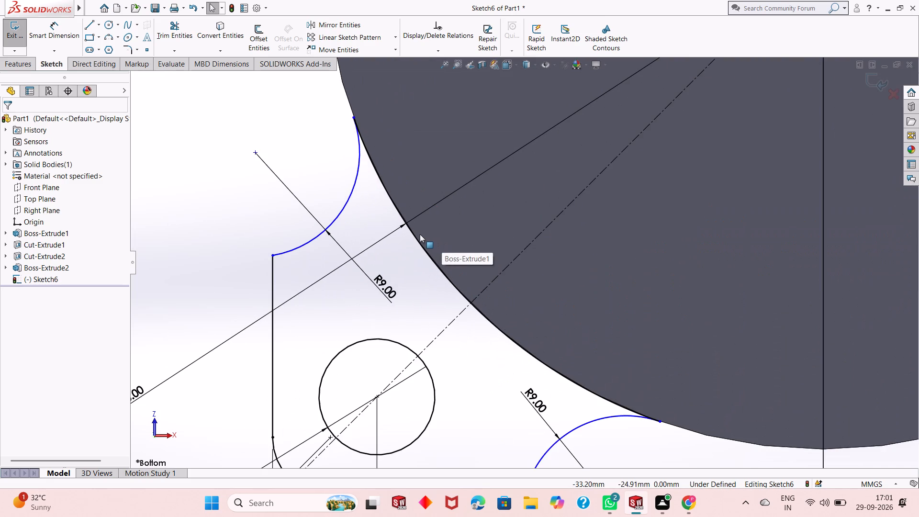
pyautogui.scroll(-2, 420, 234)
pyautogui.scroll(3, 424, 234)
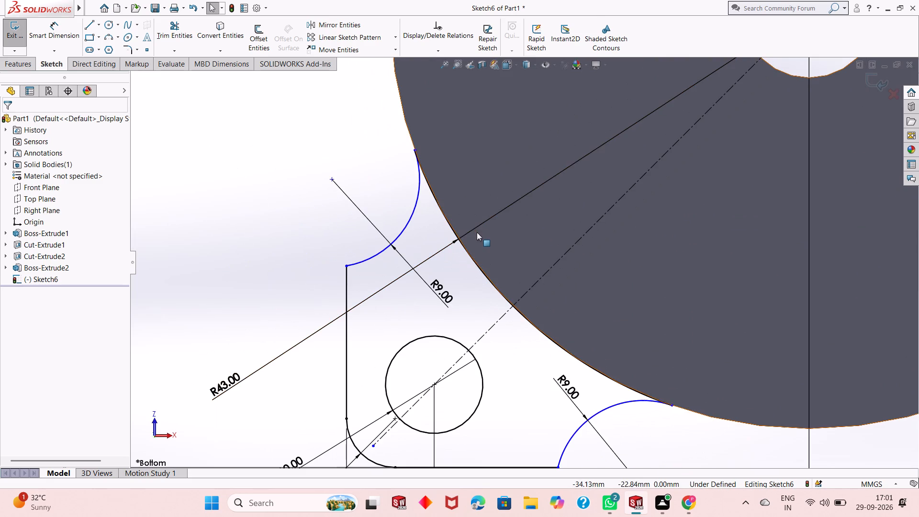
pyautogui.press('Escape')
pyautogui.press('Escape')
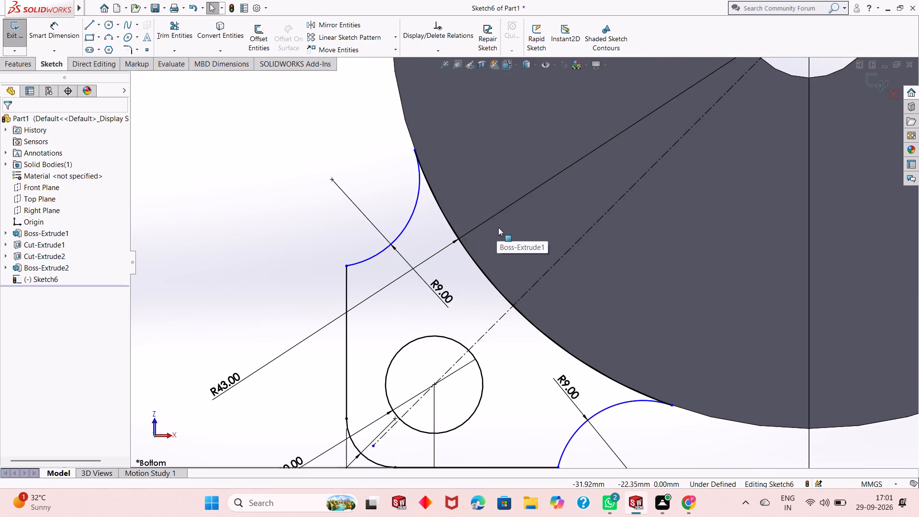
pyautogui.scroll(1, 439, 262)
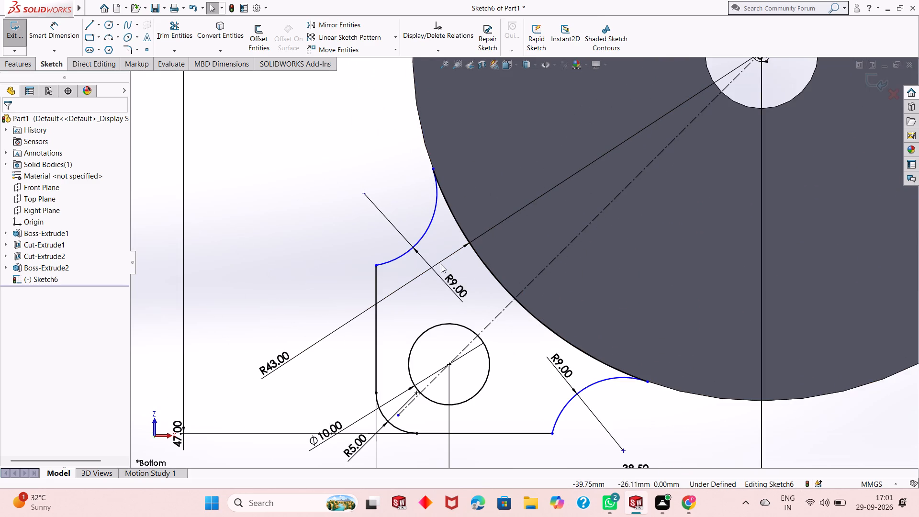
pyautogui.keyDown('ctrl'); pyautogui.moveTo(611, 331); pyautogui.dragTo(448, 325, button='middle'); pyautogui.keyUp('ctrl')
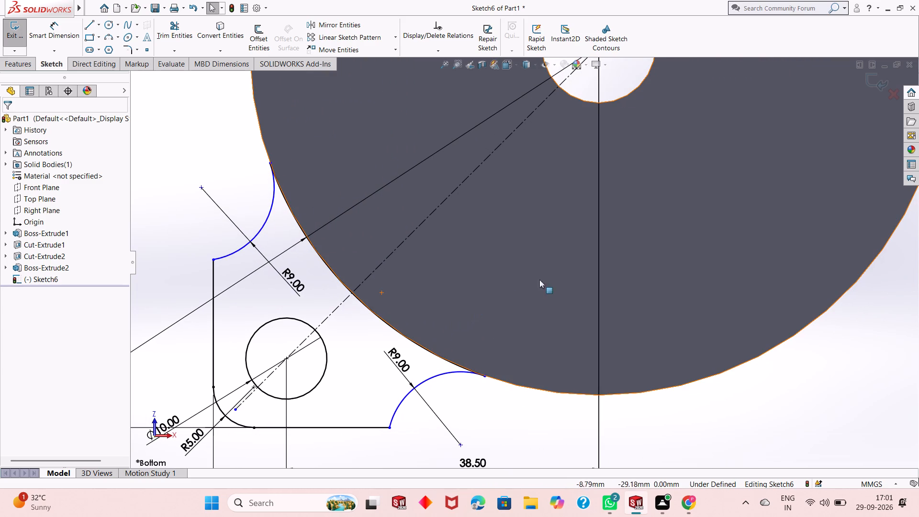
pyautogui.scroll(-2, 590, 285)
pyautogui.scroll(6, 591, 287)
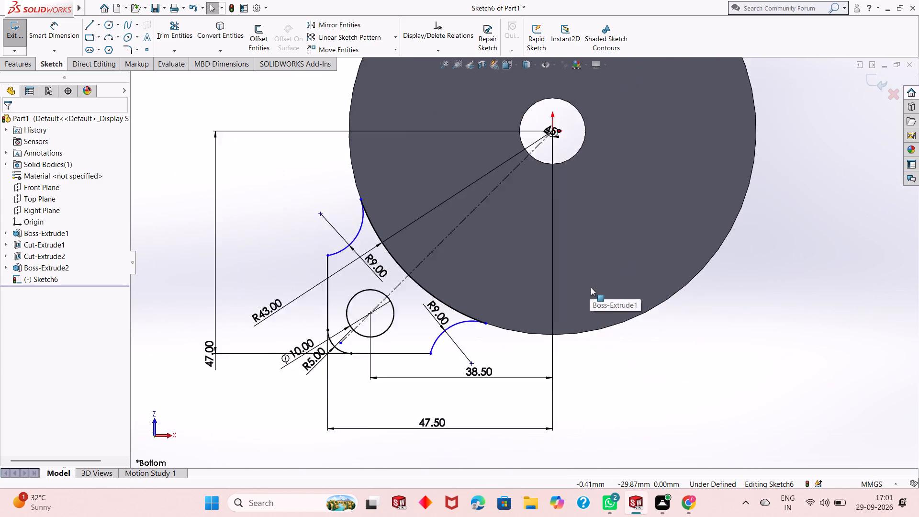
pyautogui.scroll(-2, 418, 243)
pyautogui.scroll(1, 493, 284)
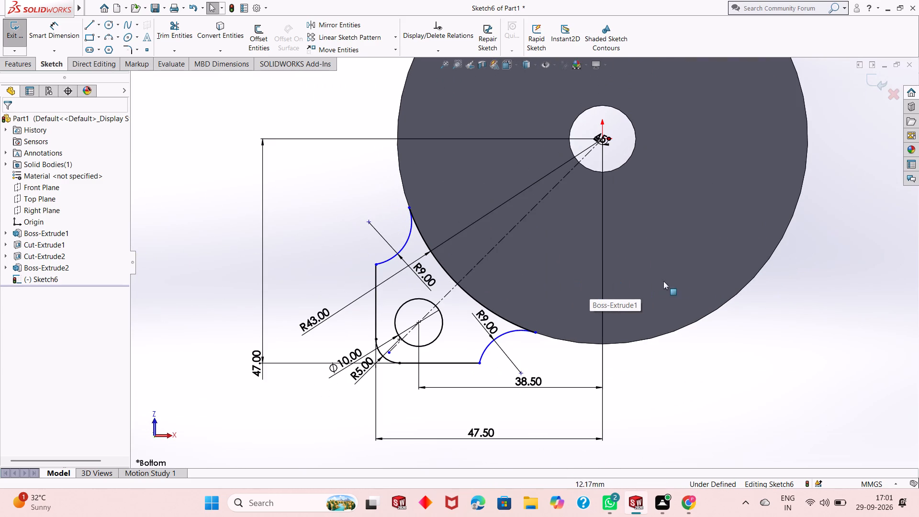
pyautogui.keyDown('ctrl'); pyautogui.moveTo(681, 283); pyautogui.dragTo(632, 285, button='middle'); pyautogui.keyUp('ctrl')
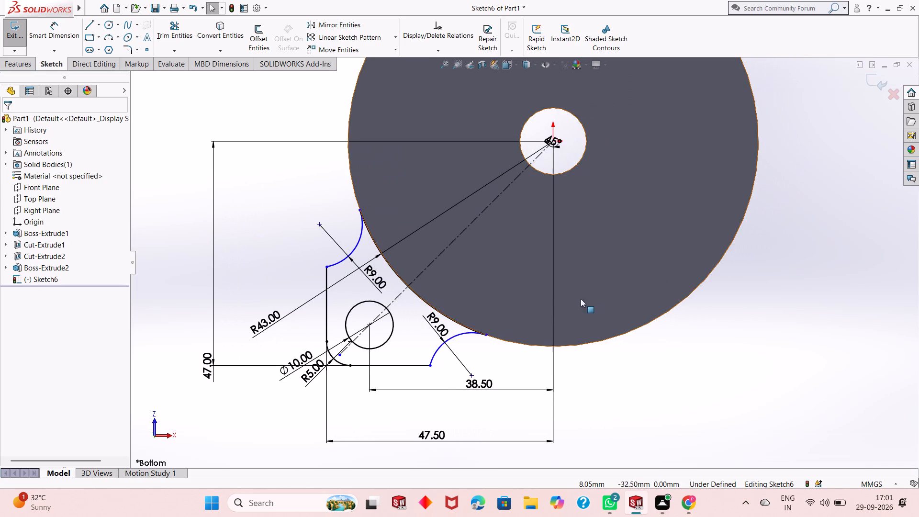
pyautogui.scroll(-3, 362, 288)
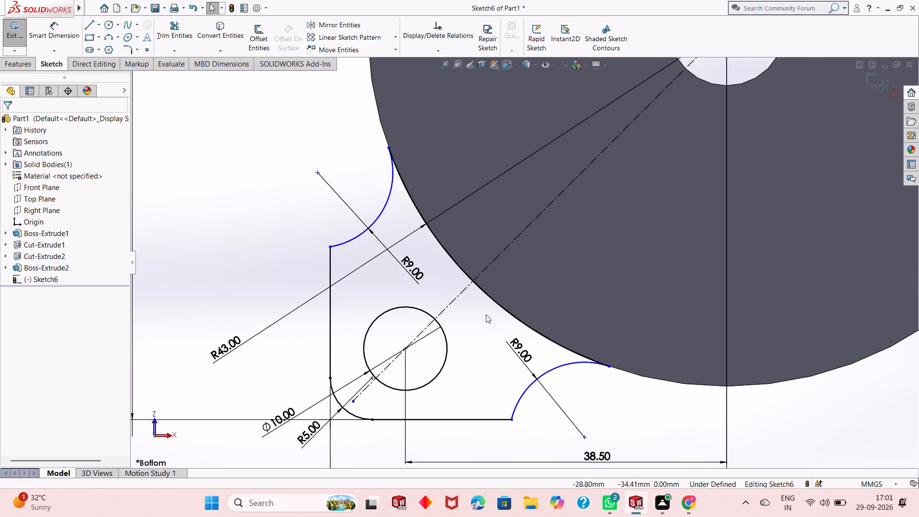
pyautogui.scroll(-3, 485, 315)
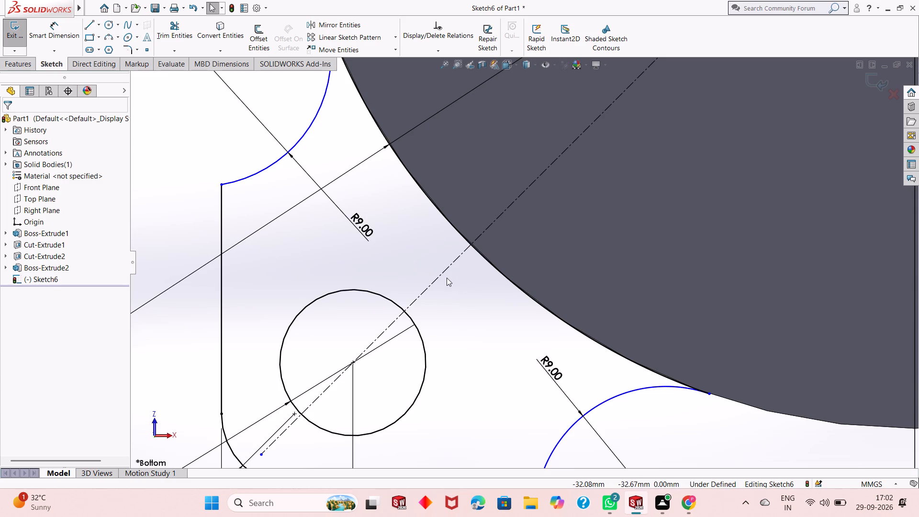
pyautogui.scroll(-1, 441, 286)
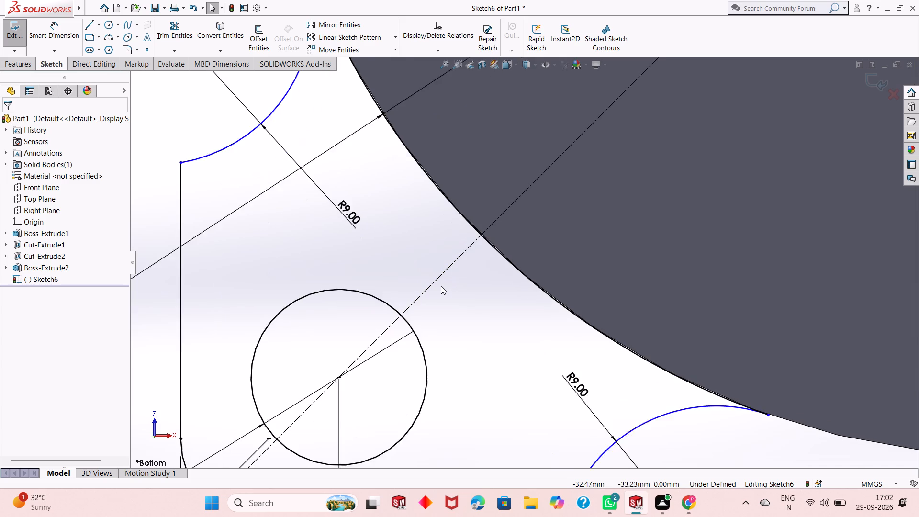
pyautogui.scroll(-1, 441, 286)
pyautogui.scroll(8, 443, 286)
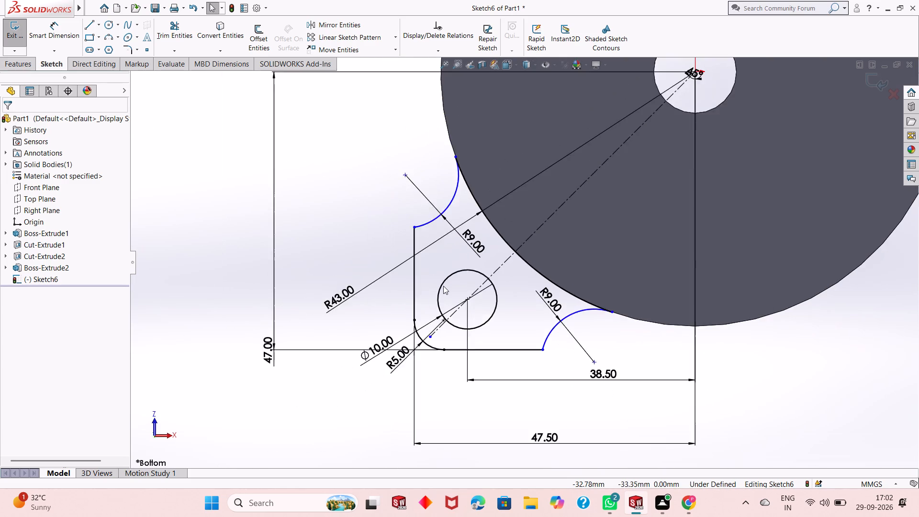
pyautogui.scroll(1, 585, 220)
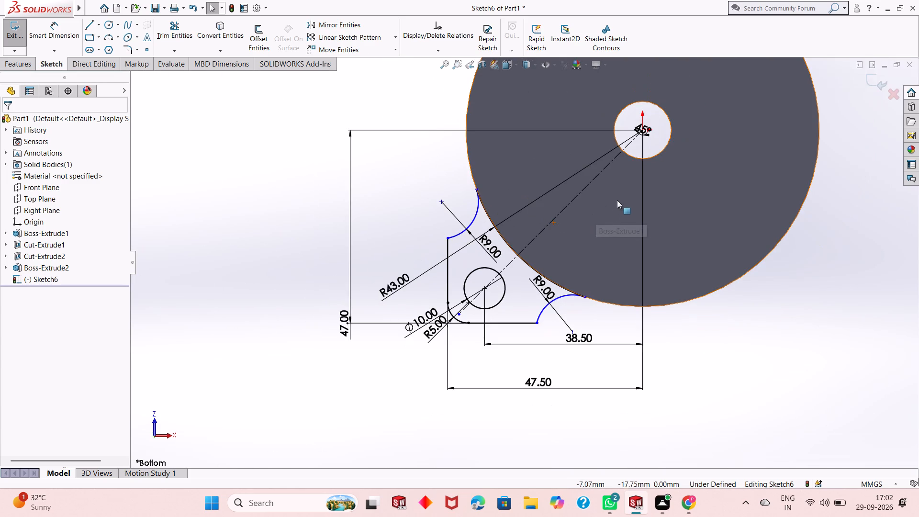
pyautogui.scroll(-2, 621, 196)
pyautogui.scroll(-1, 487, 285)
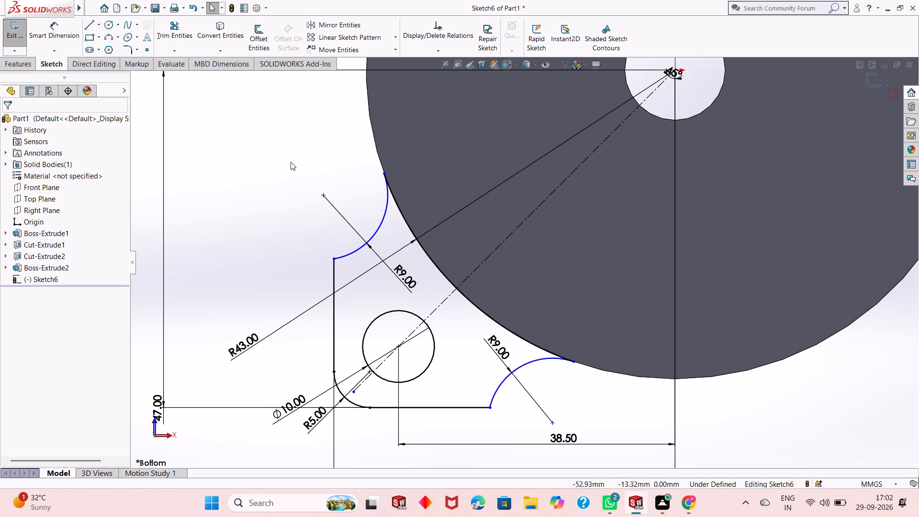
# Dimension the lengths of the lug's vertical and horizontal straight edges, keeping both as drawn.
pyautogui.click(57, 37)
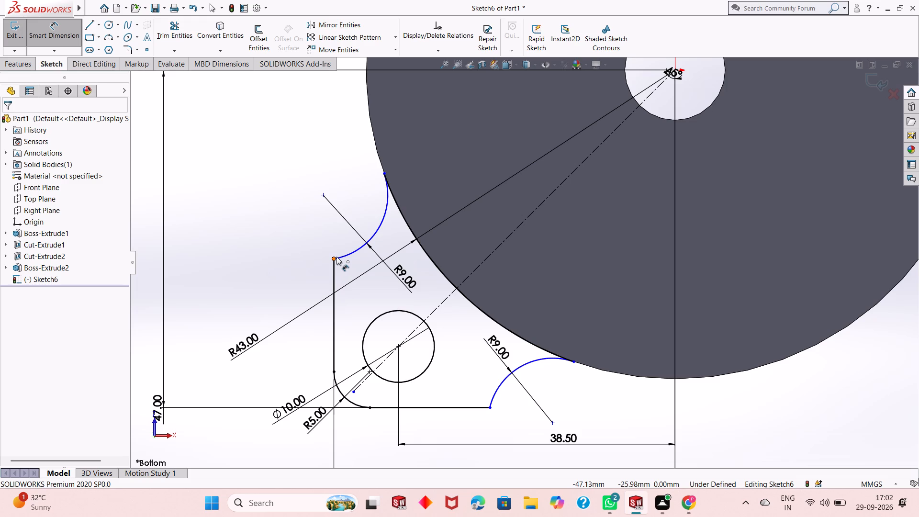
pyautogui.click(335, 331)
pyautogui.click(296, 332)
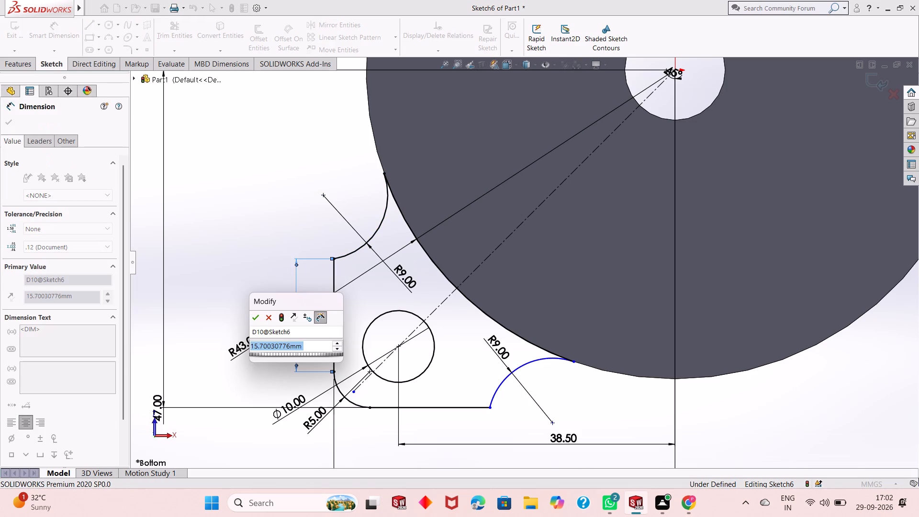
pyautogui.click(253, 323)
pyautogui.click(462, 410)
pyautogui.click(461, 428)
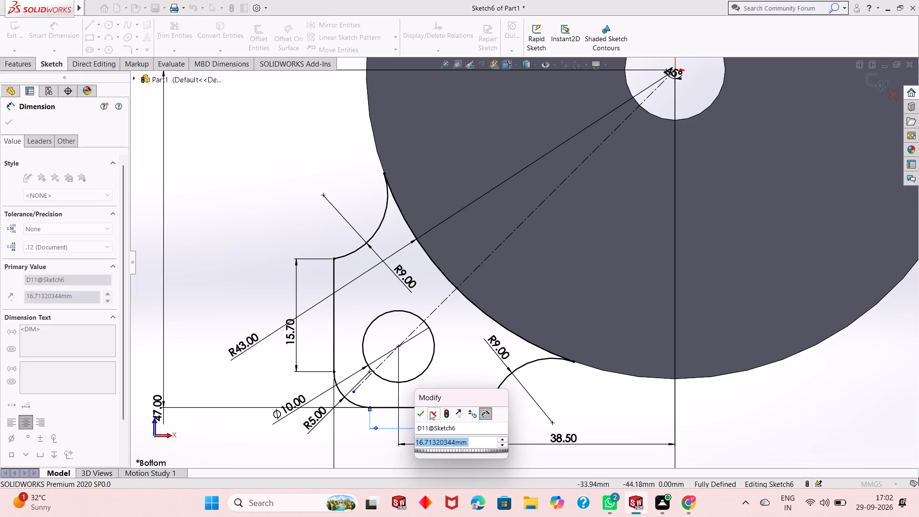
pyautogui.click(421, 415)
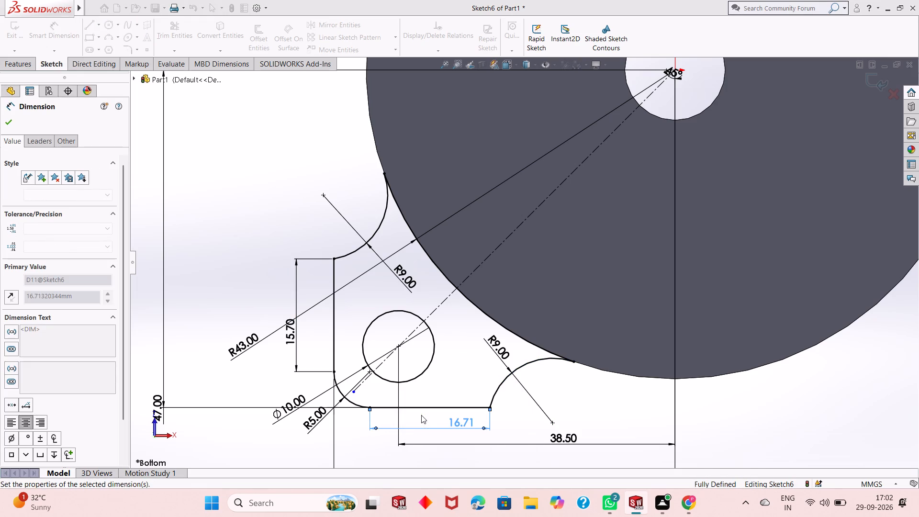
# Check both blend arcs' ends against the disc's edge and look over the dimensioned lug profile.
pyautogui.scroll(-3, 567, 365)
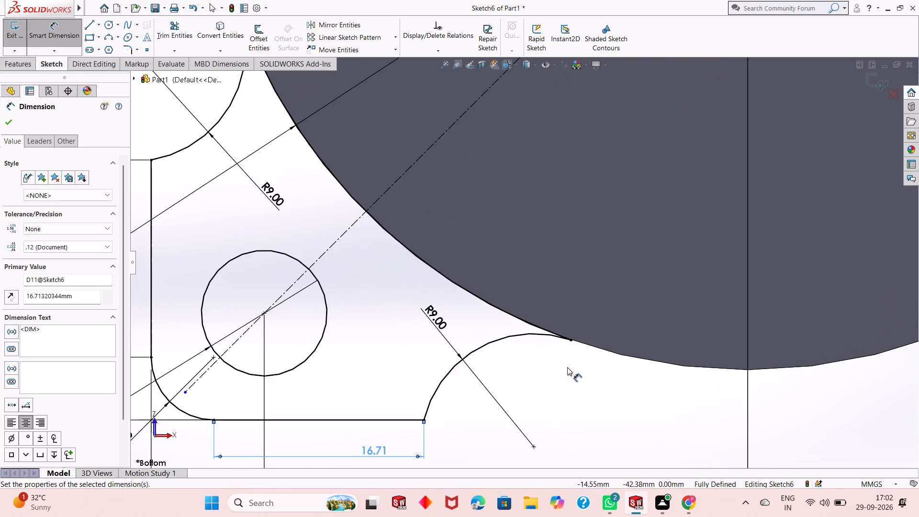
pyautogui.scroll(5, 567, 367)
pyautogui.scroll(1, 548, 178)
pyautogui.scroll(-3, 548, 177)
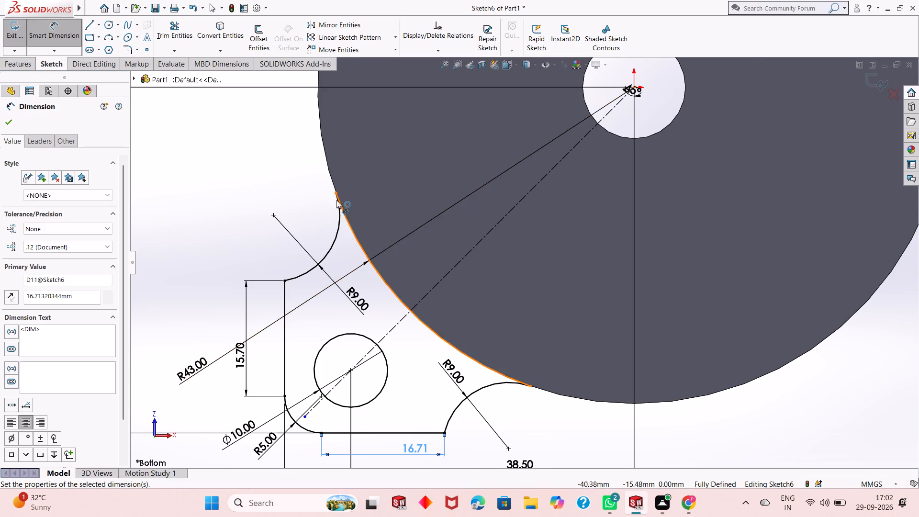
pyautogui.scroll(-6, 362, 208)
pyautogui.scroll(5, 386, 219)
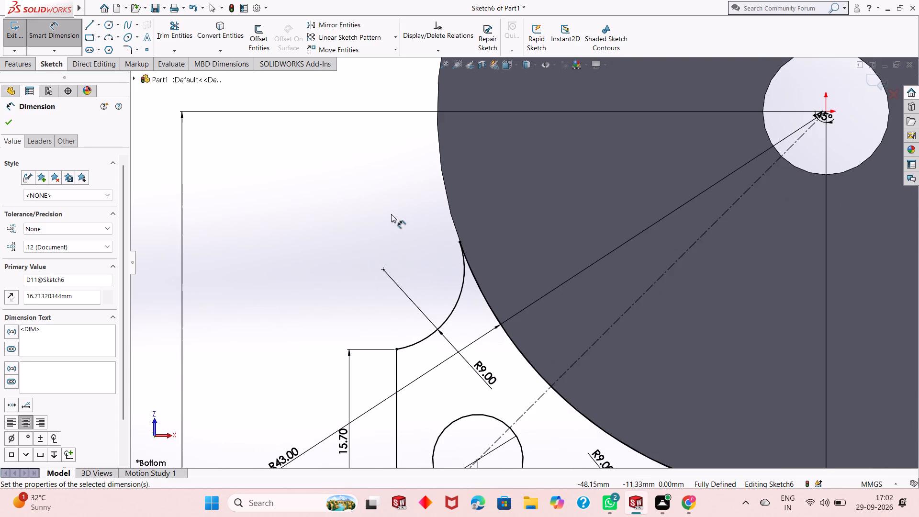
pyautogui.scroll(5, 474, 251)
pyautogui.scroll(-1, 605, 337)
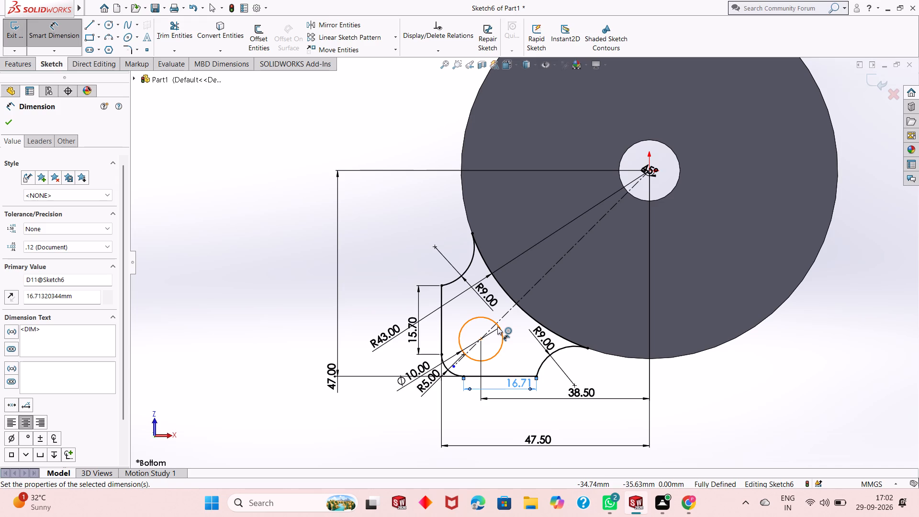
pyautogui.rightClick(236, 260)
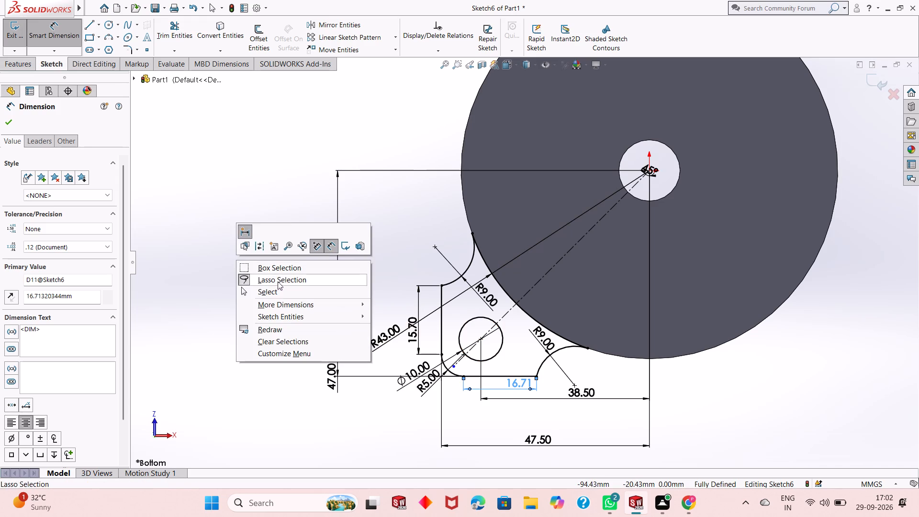
pyautogui.click(280, 287)
# Open the 43 mm radius dimension of the arc between the blend arcs for editing.
pyautogui.scroll(-2, 454, 373)
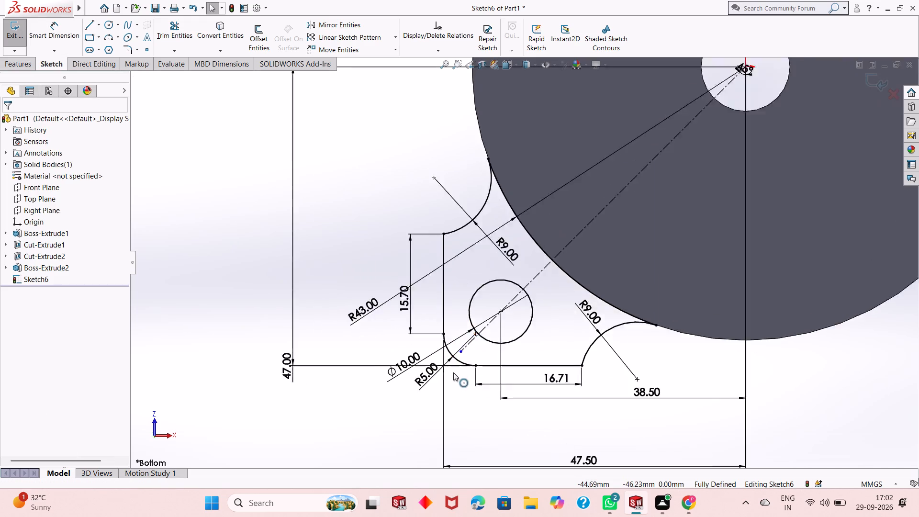
pyautogui.scroll(-1, 453, 372)
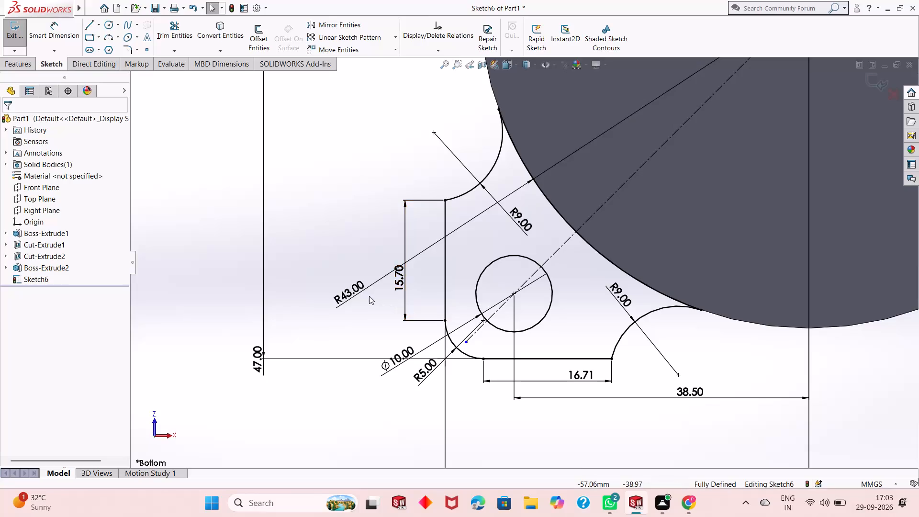
pyautogui.doubleClick(347, 292)
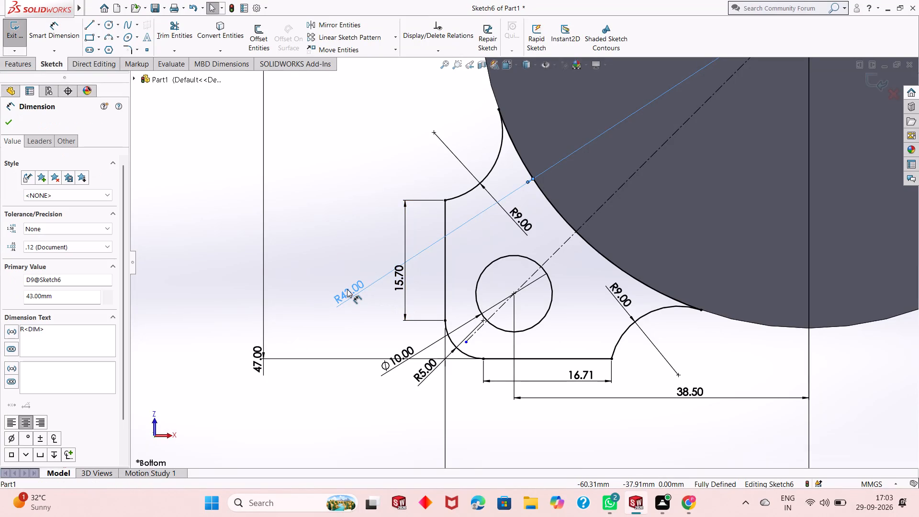
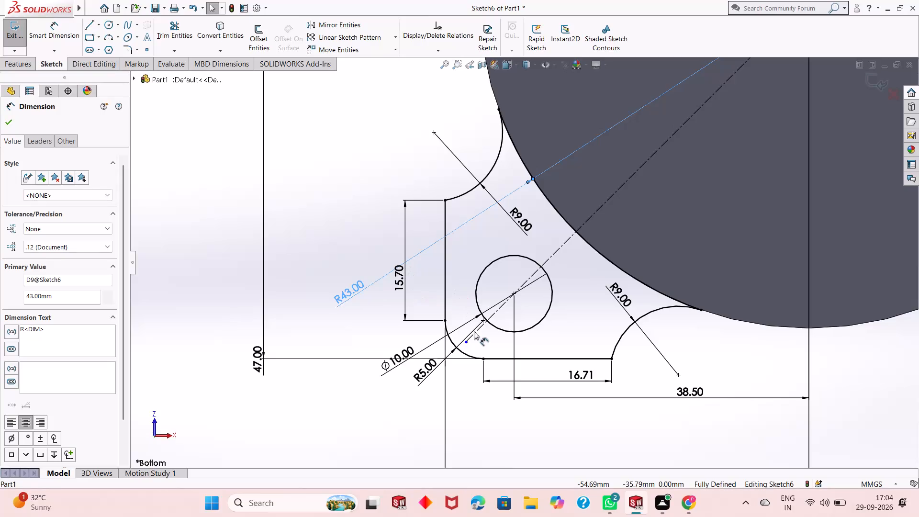
# Look over the dimensioned lug profile against the disc, both square-on and at an angle.
pyautogui.scroll(3, 472, 332)
pyautogui.scroll(3, 500, 303)
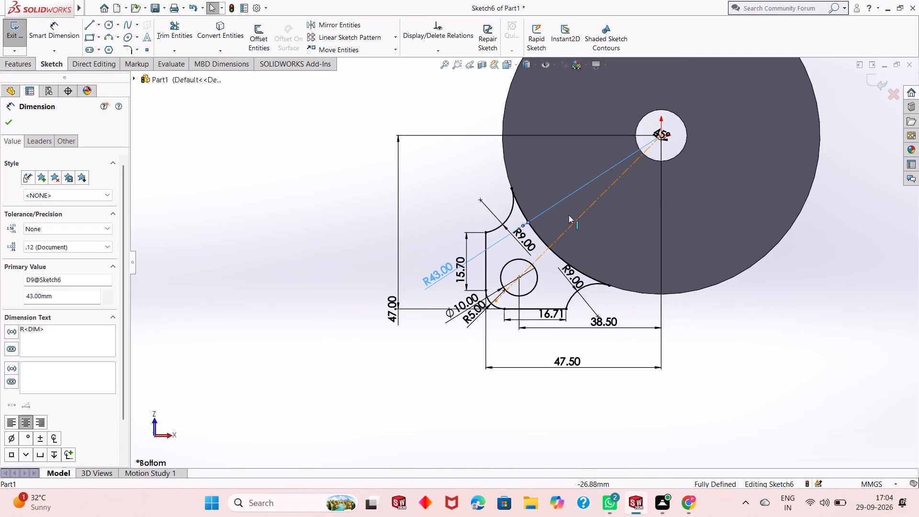
pyautogui.scroll(-2, 586, 211)
pyautogui.scroll(-1, 578, 257)
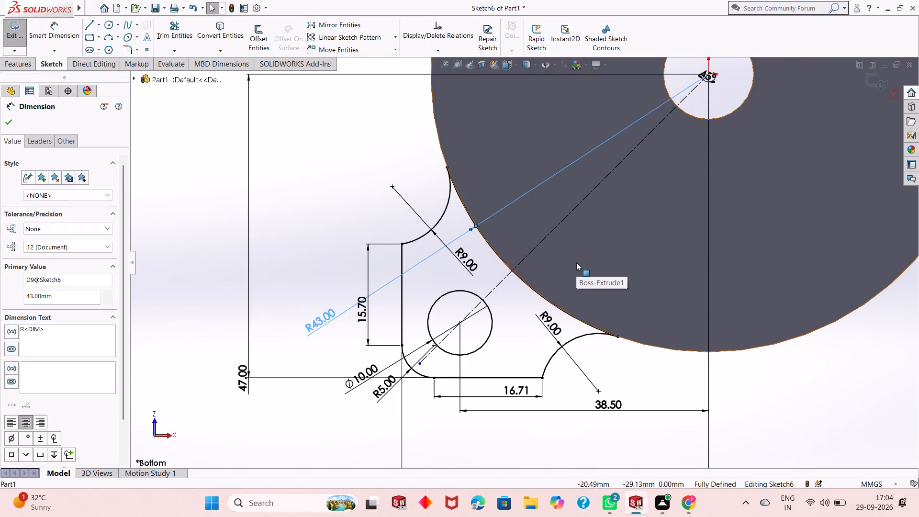
pyautogui.scroll(-1, 559, 270)
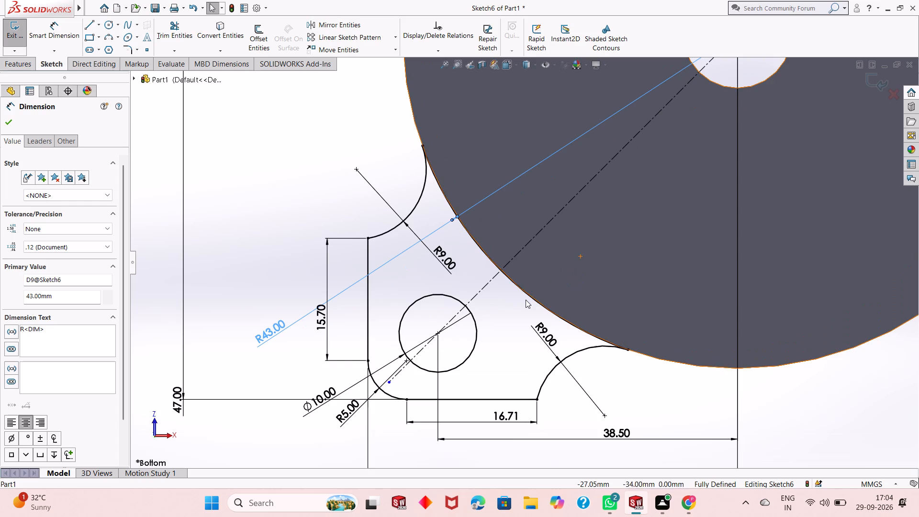
pyautogui.scroll(2, 488, 308)
pyautogui.moveTo(632, 281); pyautogui.dragTo(610, 307, button='middle')
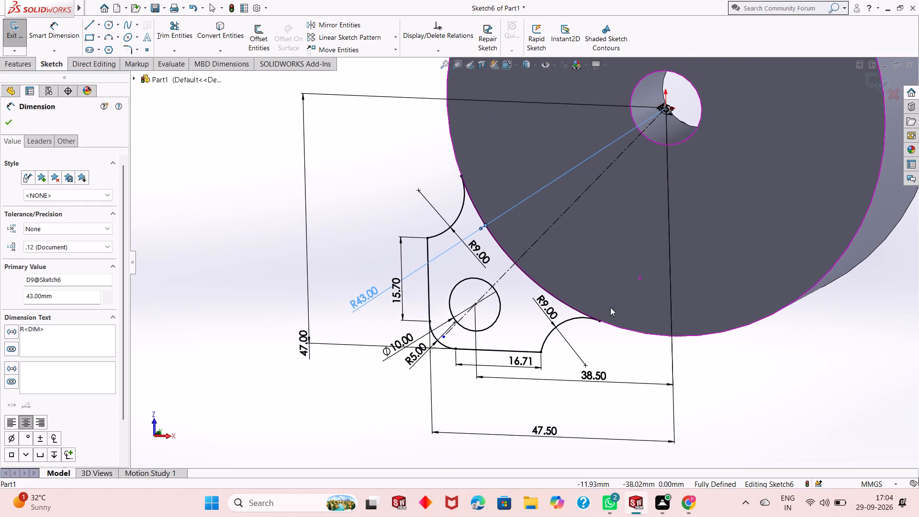
pyautogui.scroll(3, 600, 301)
pyautogui.scroll(-2, 653, 143)
pyautogui.scroll(3, 594, 292)
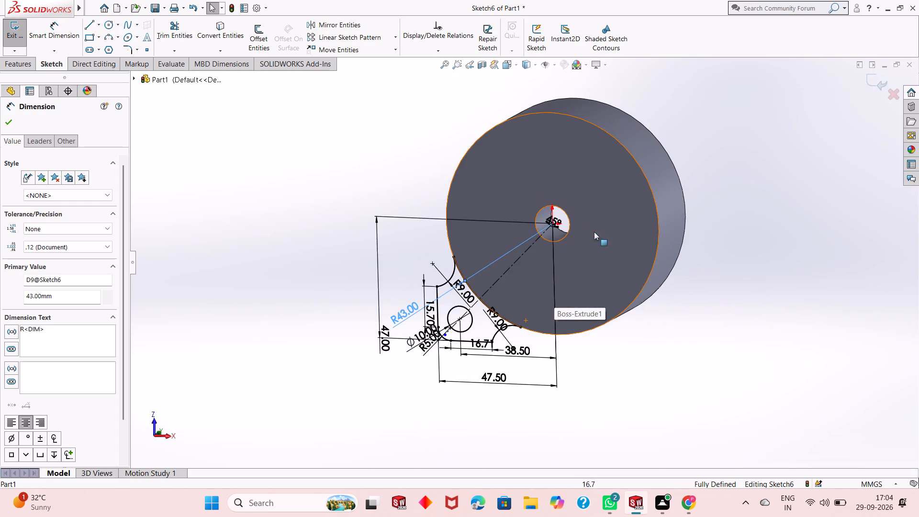
pyautogui.scroll(-3, 585, 214)
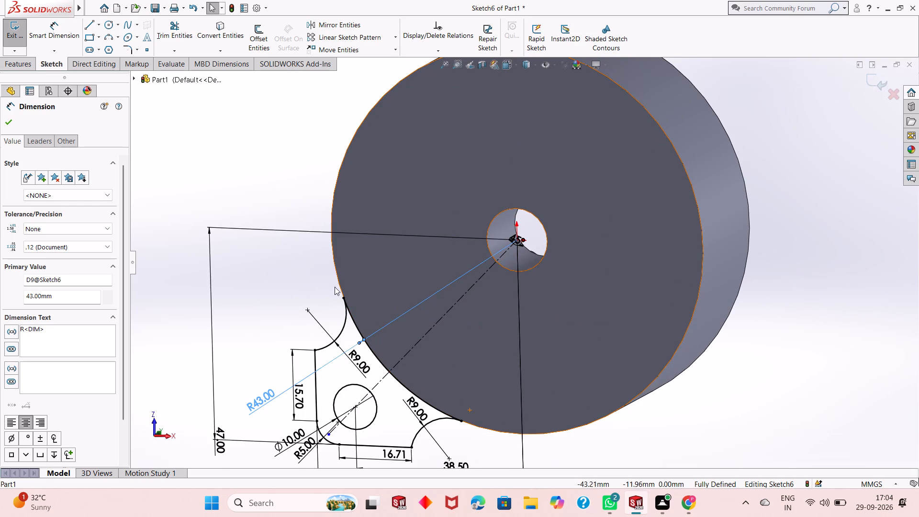
pyautogui.scroll(1, 363, 295)
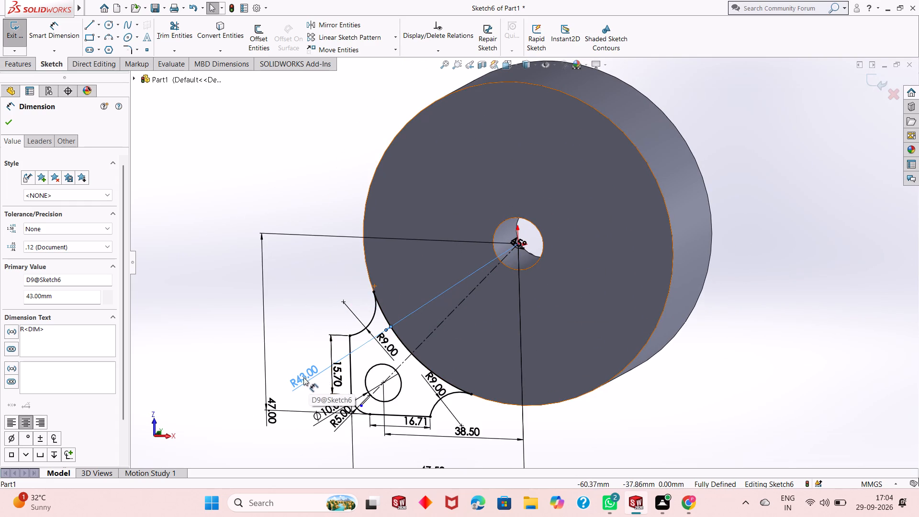
# Set the radius of the arc between the two blend arcs to 86/2 mm.
pyautogui.doubleClick(302, 377)
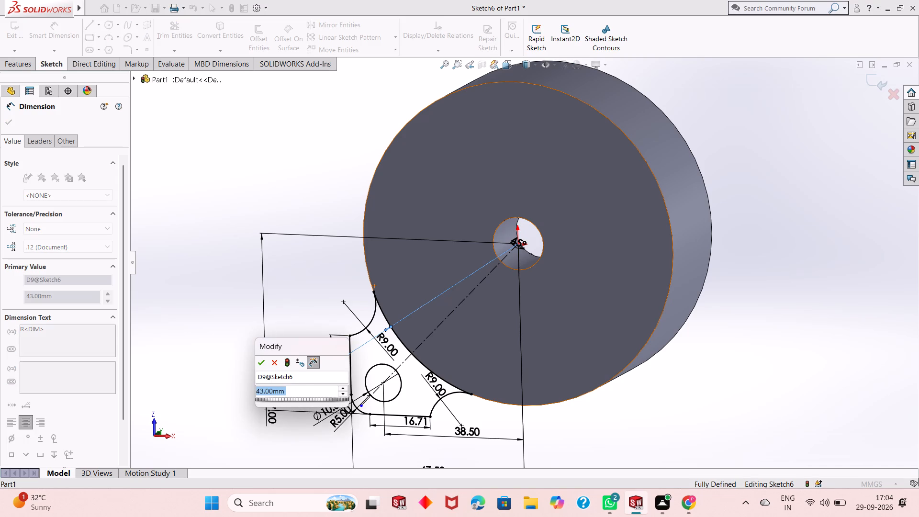
pyautogui.write('86/2')
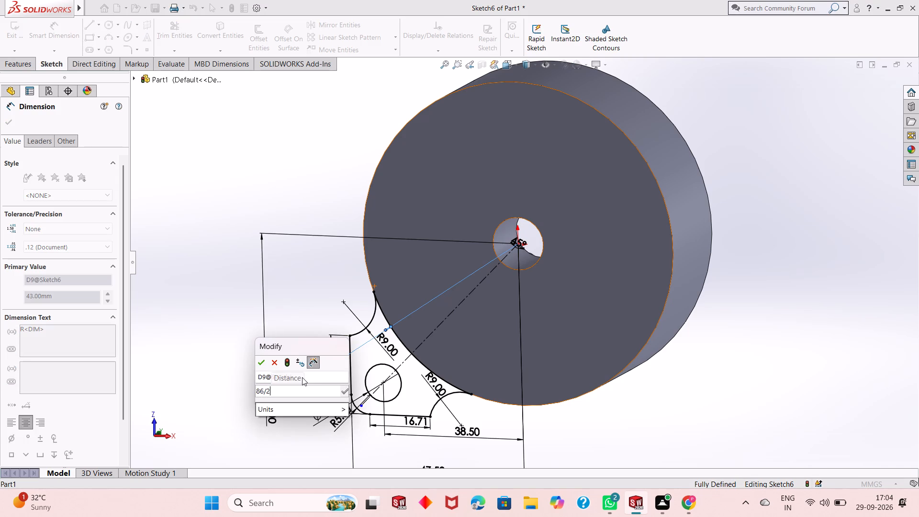
pyautogui.press('Return')
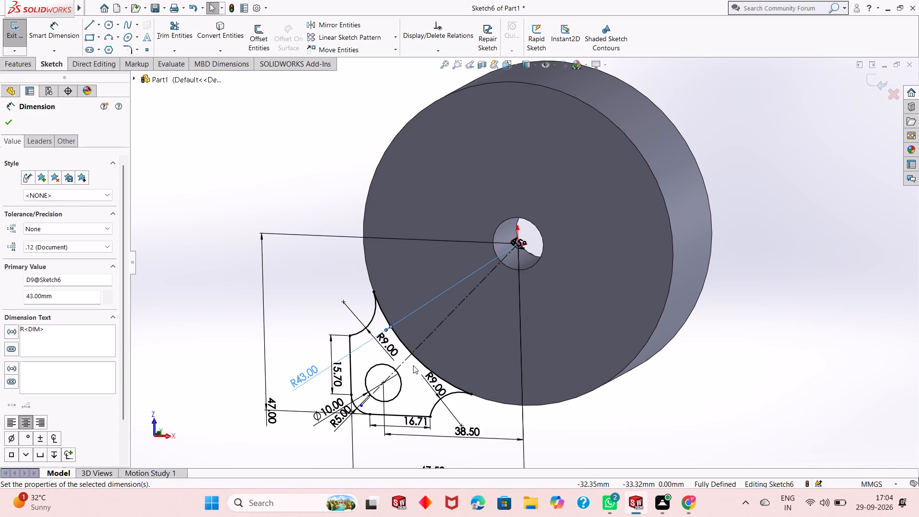
# Examine the blend arc's end at the disc's edge and the lug profile from the disc's recessed side.
pyautogui.scroll(1, 403, 364)
pyautogui.scroll(-3, 402, 347)
pyautogui.scroll(-6, 445, 258)
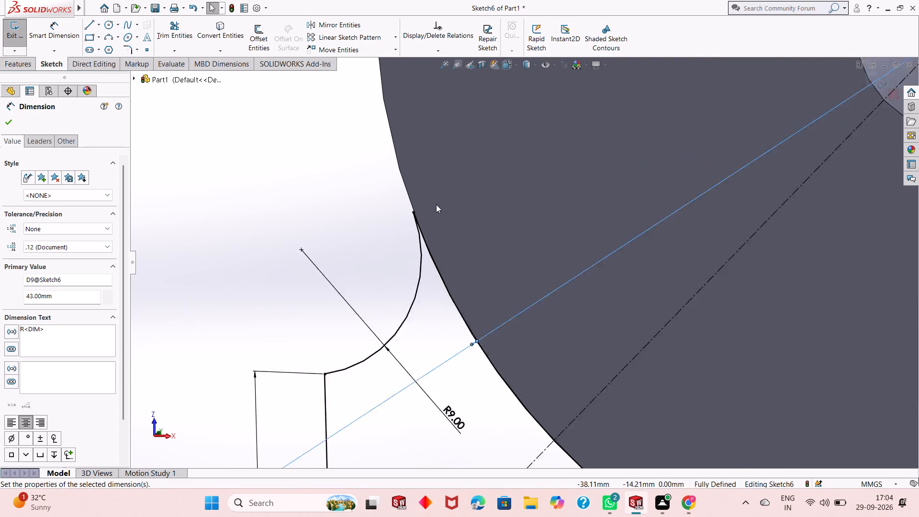
pyautogui.scroll(-9, 436, 204)
pyautogui.moveTo(381, 285); pyautogui.dragTo(439, 291, button='middle')
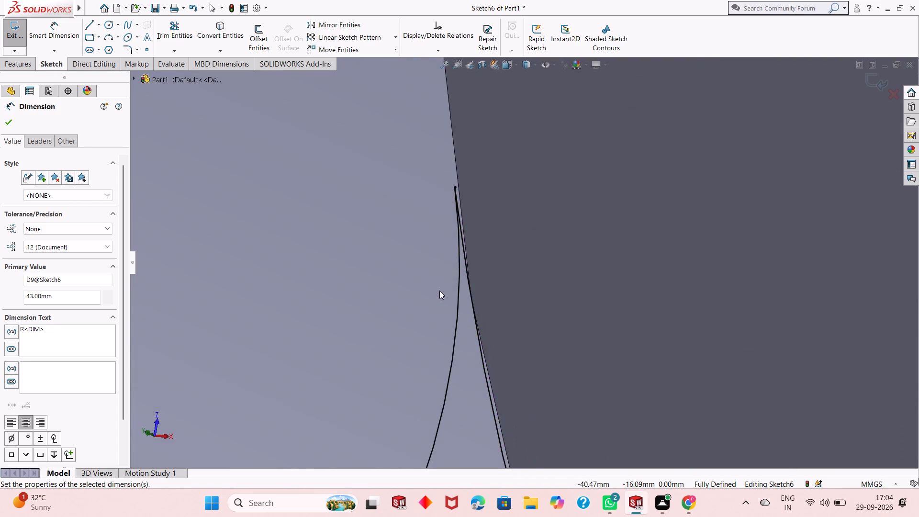
pyautogui.scroll(18, 438, 289)
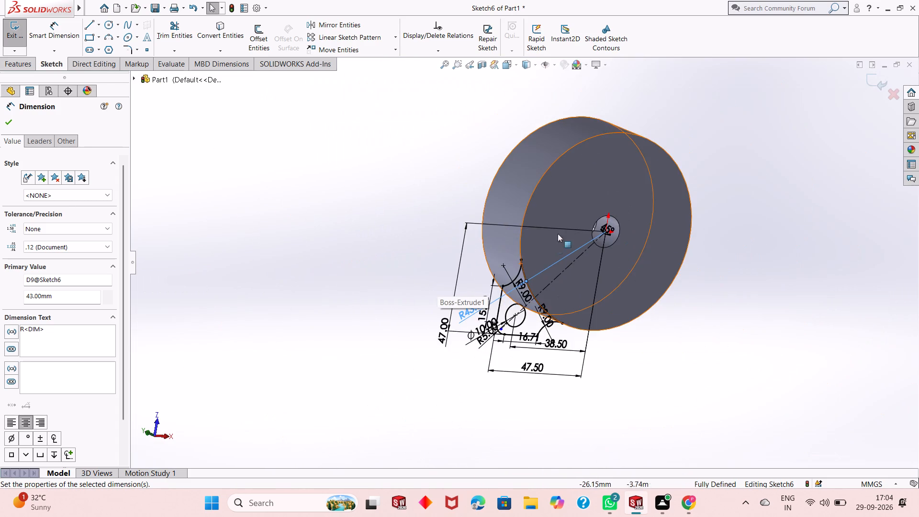
pyautogui.scroll(-3, 570, 229)
pyautogui.moveTo(394, 221); pyautogui.dragTo(535, 251, button='middle')
pyautogui.scroll(3, 528, 282)
pyautogui.scroll(-3, 637, 339)
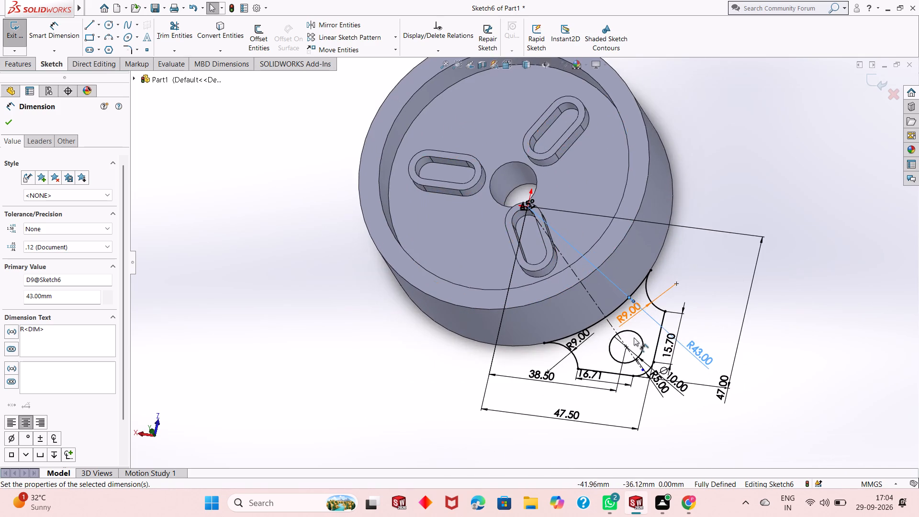
pyautogui.scroll(-1, 634, 337)
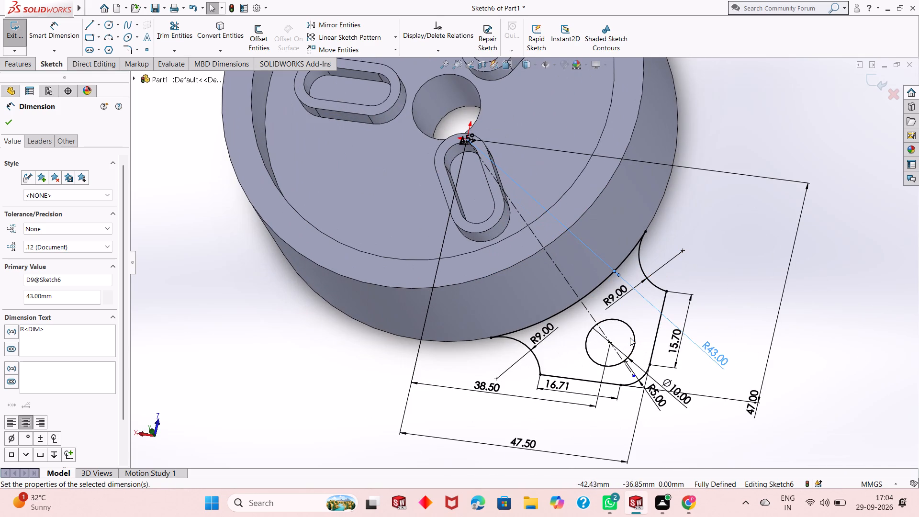
pyautogui.scroll(-1, 602, 328)
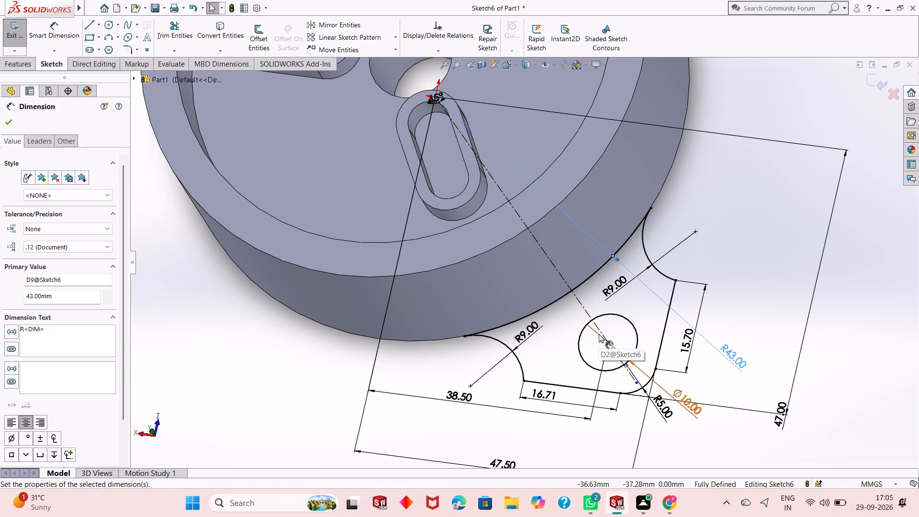
pyautogui.scroll(-2, 599, 334)
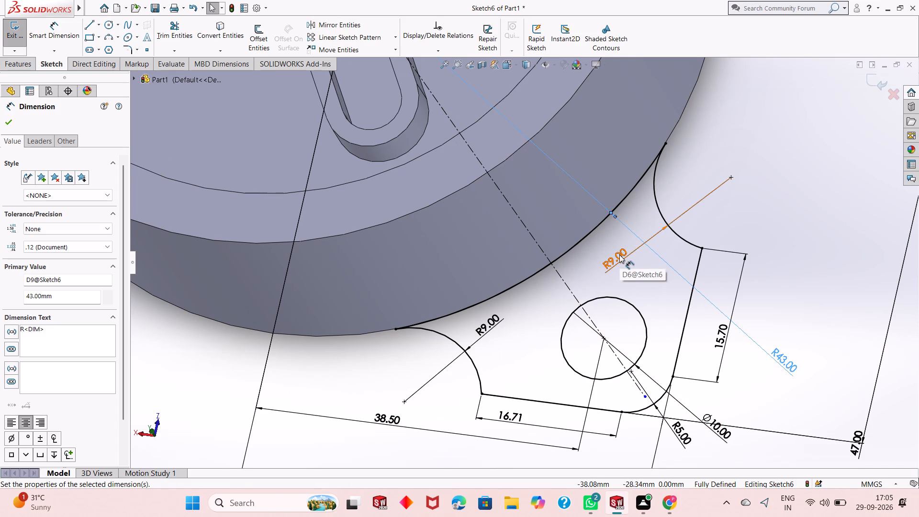
pyautogui.scroll(4, 565, 325)
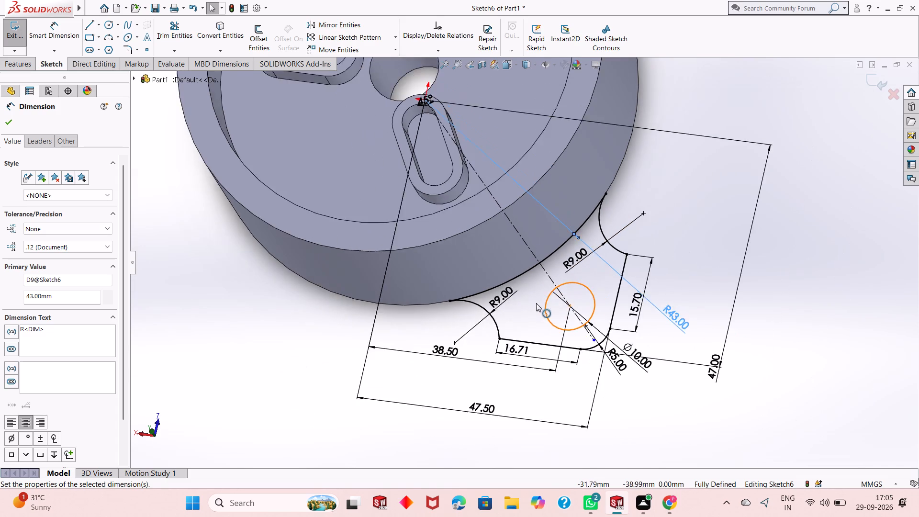
pyautogui.scroll(3, 536, 303)
pyautogui.scroll(-5, 482, 177)
pyautogui.scroll(2, 505, 365)
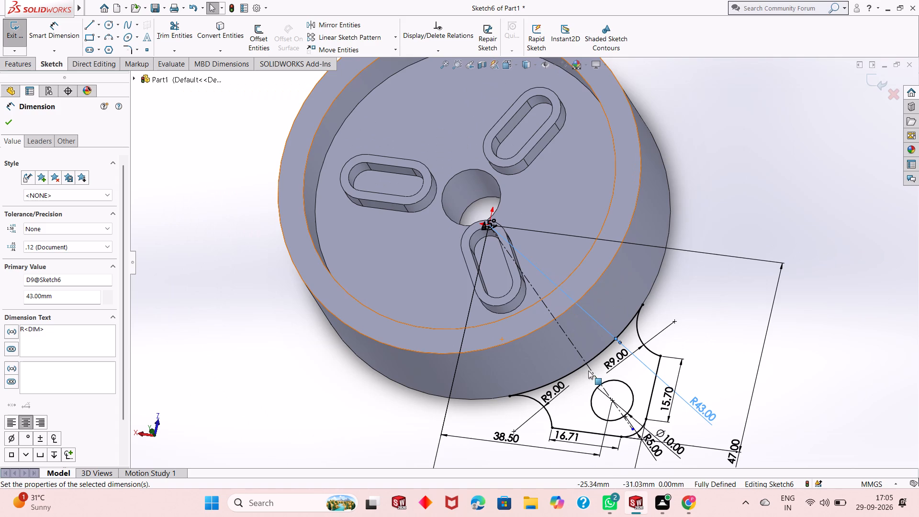
# Inspect the lug profile's position relative to the disc's bottom face and side wall from several angles.
pyautogui.moveTo(395, 438); pyautogui.dragTo(385, 403, button='middle')
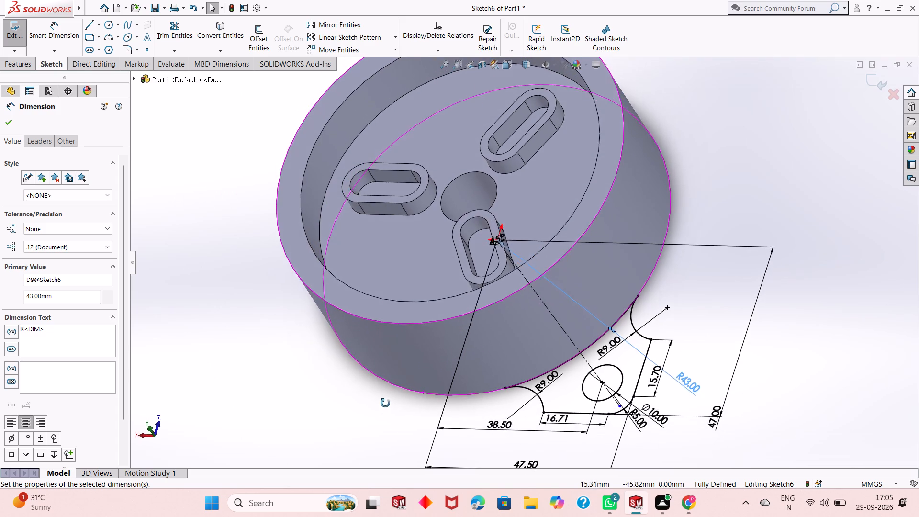
pyautogui.moveTo(385, 403); pyautogui.dragTo(404, 373, button='middle')
pyautogui.click(393, 408)
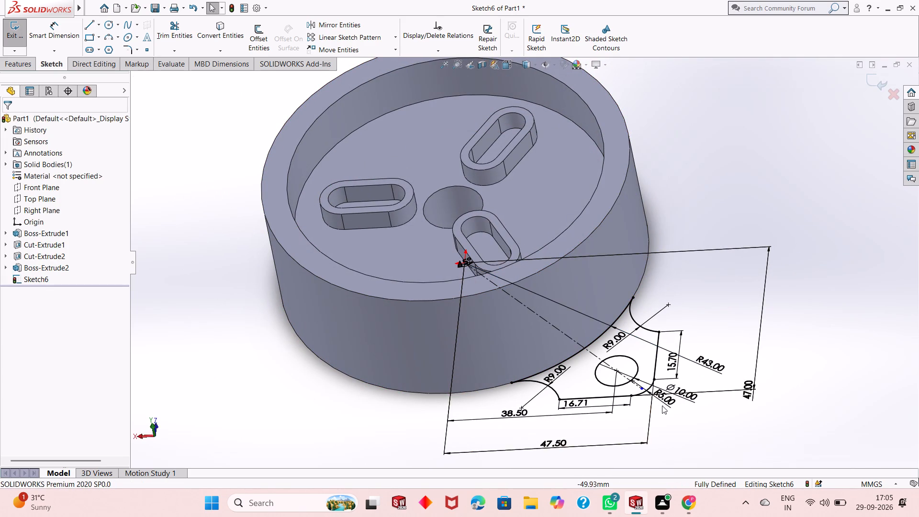
pyautogui.moveTo(663, 405); pyautogui.dragTo(665, 342, button='middle')
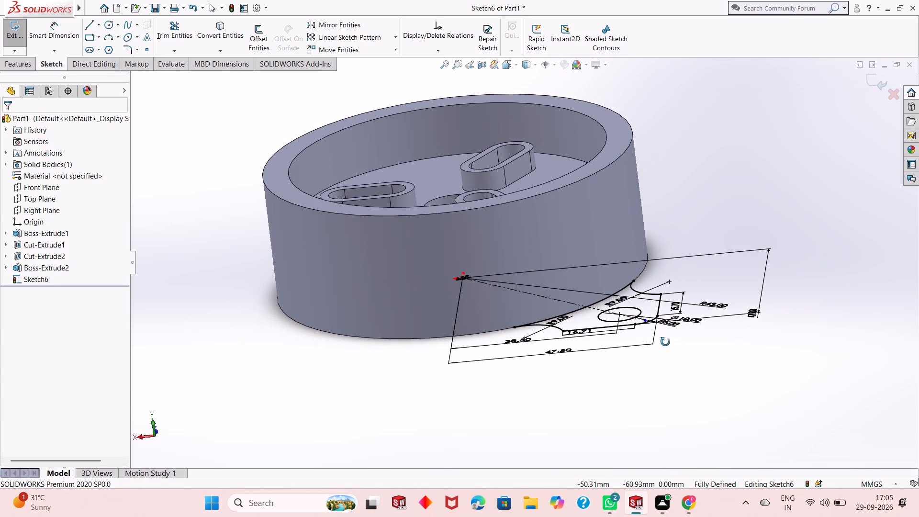
pyautogui.moveTo(665, 342); pyautogui.dragTo(611, 281, button='middle')
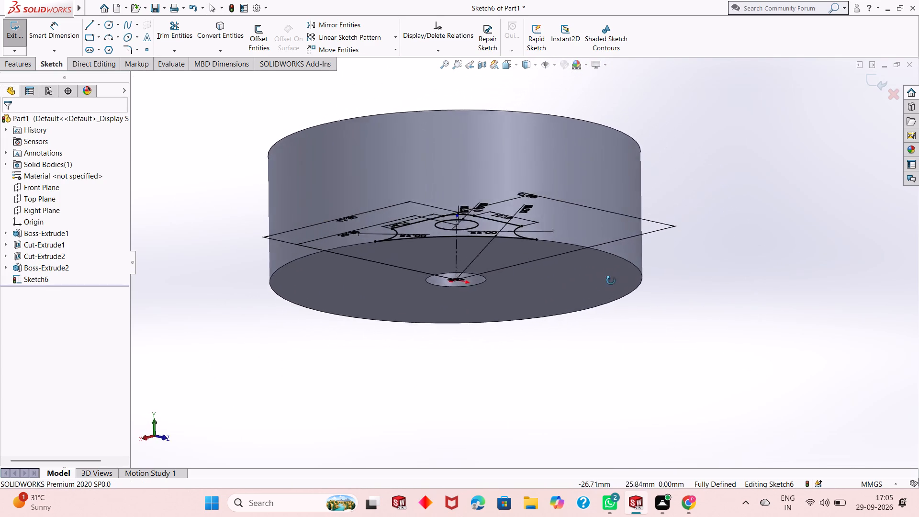
pyautogui.moveTo(611, 281); pyautogui.dragTo(582, 394, button='middle')
pyautogui.scroll(1, 595, 374)
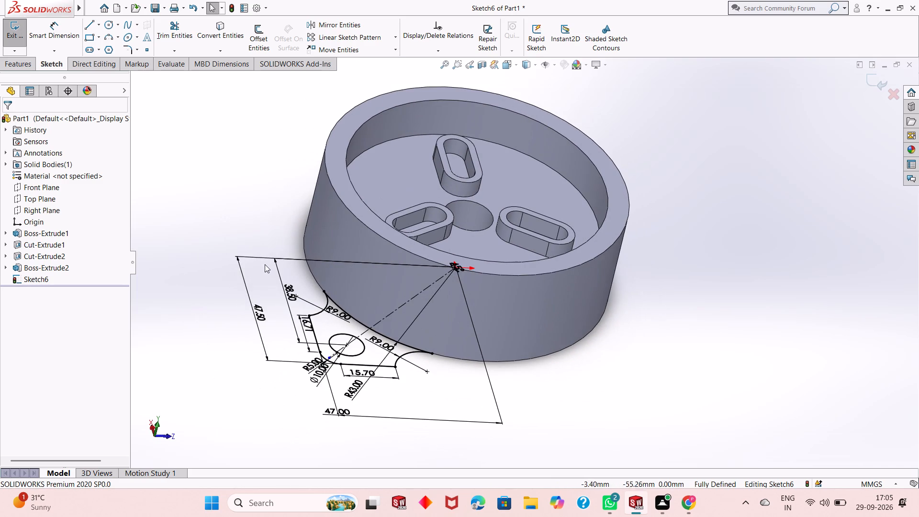
pyautogui.scroll(1, 265, 263)
pyautogui.scroll(-3, 384, 235)
pyautogui.scroll(2, 393, 303)
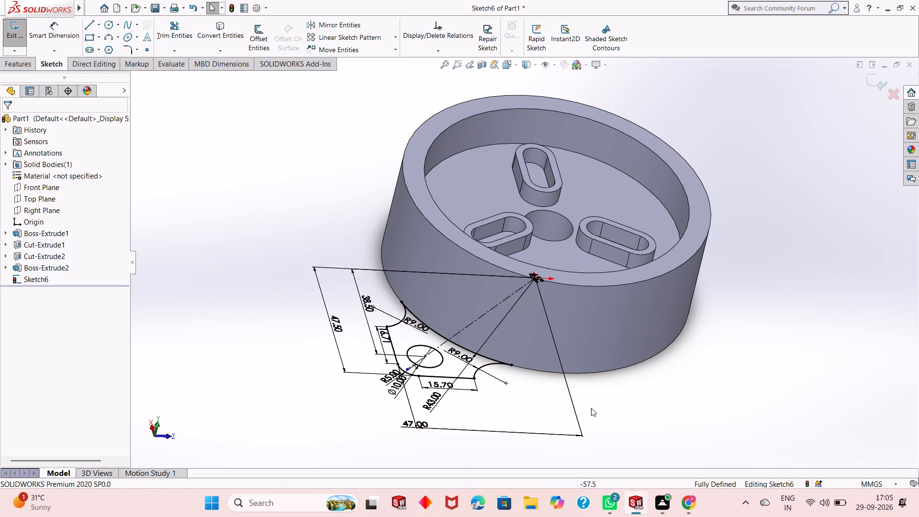
pyautogui.moveTo(592, 408); pyautogui.dragTo(572, 441, button='middle')
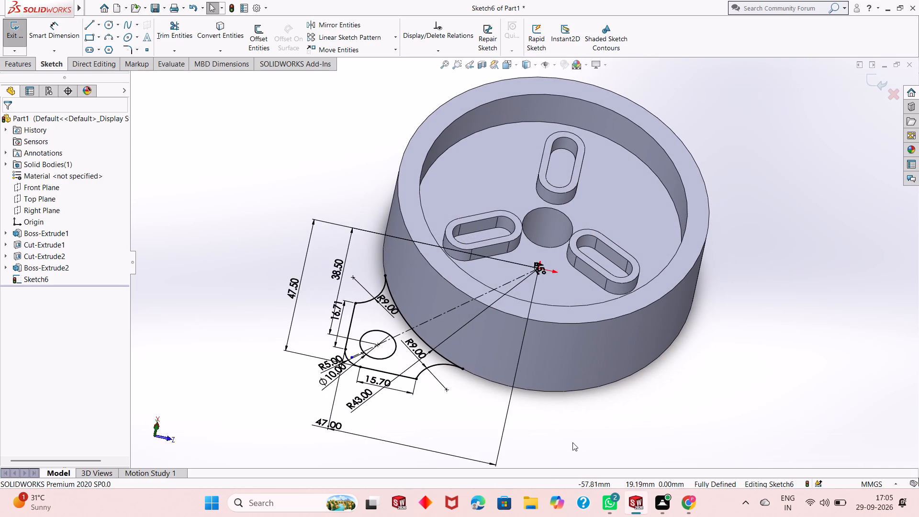
pyautogui.scroll(-2, 344, 320)
pyautogui.scroll(-3, 407, 350)
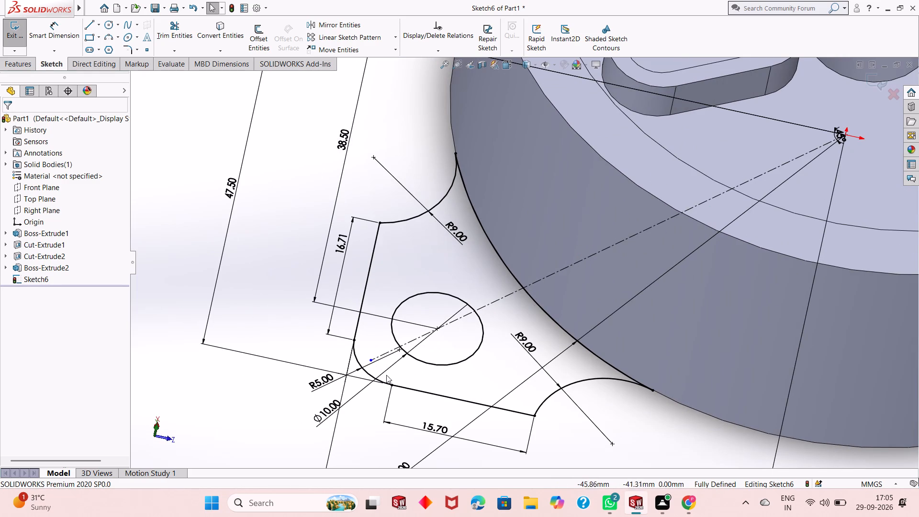
pyautogui.moveTo(239, 402); pyautogui.dragTo(232, 407, button='middle')
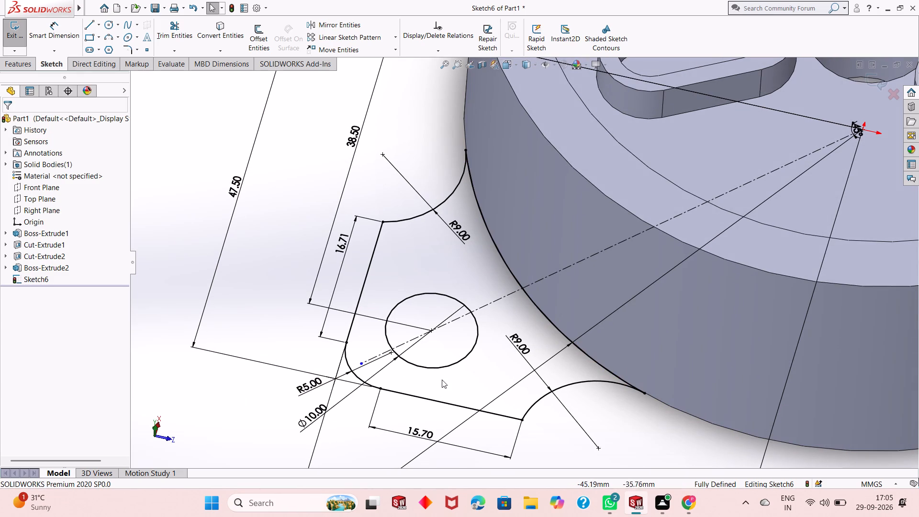
pyautogui.moveTo(454, 395); pyautogui.dragTo(450, 380, button='middle')
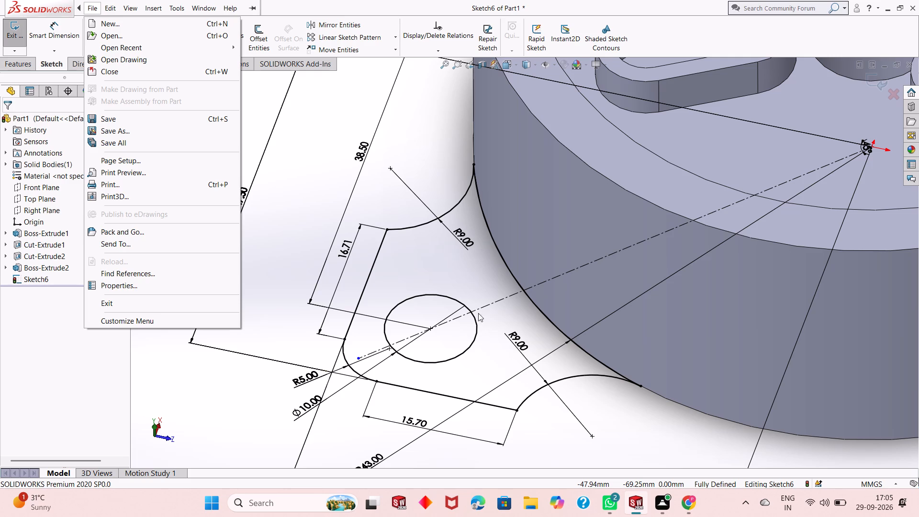
pyautogui.click(288, 219)
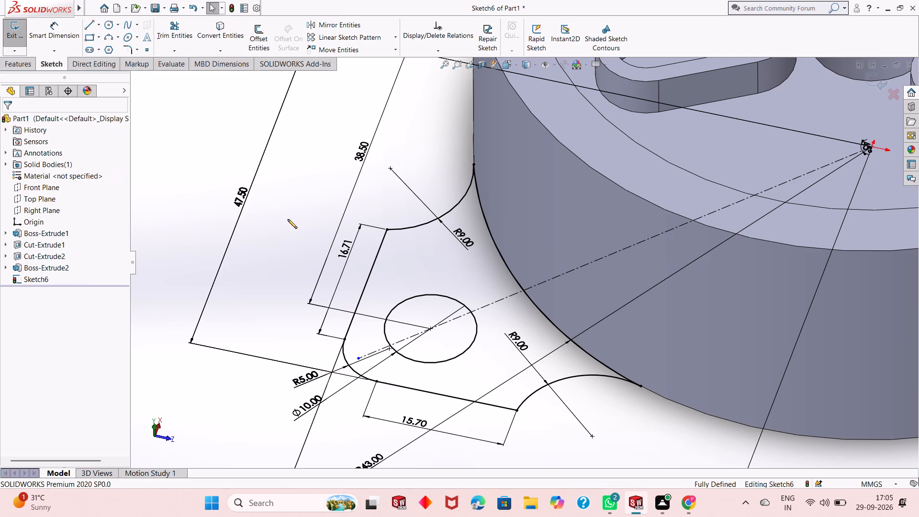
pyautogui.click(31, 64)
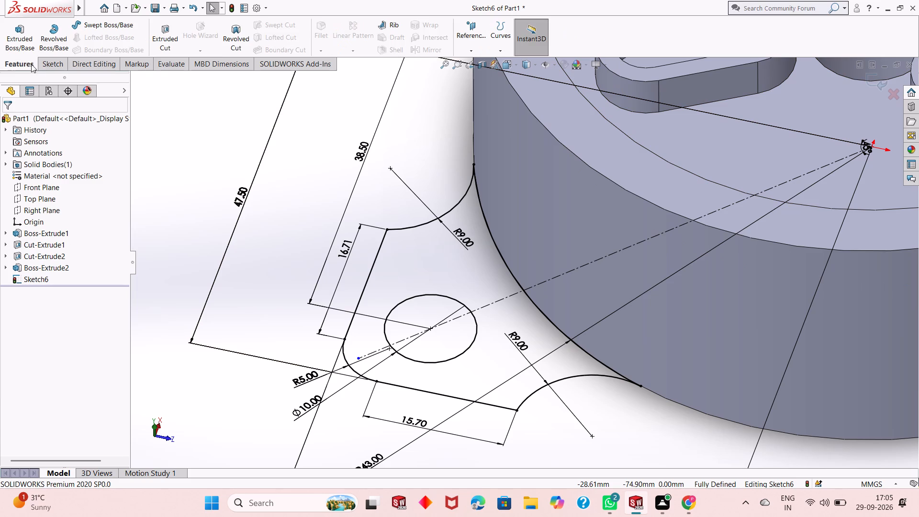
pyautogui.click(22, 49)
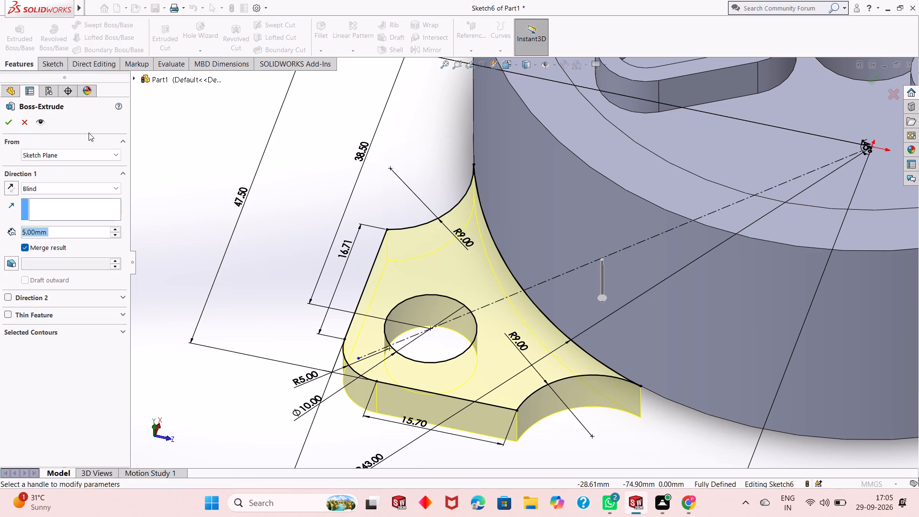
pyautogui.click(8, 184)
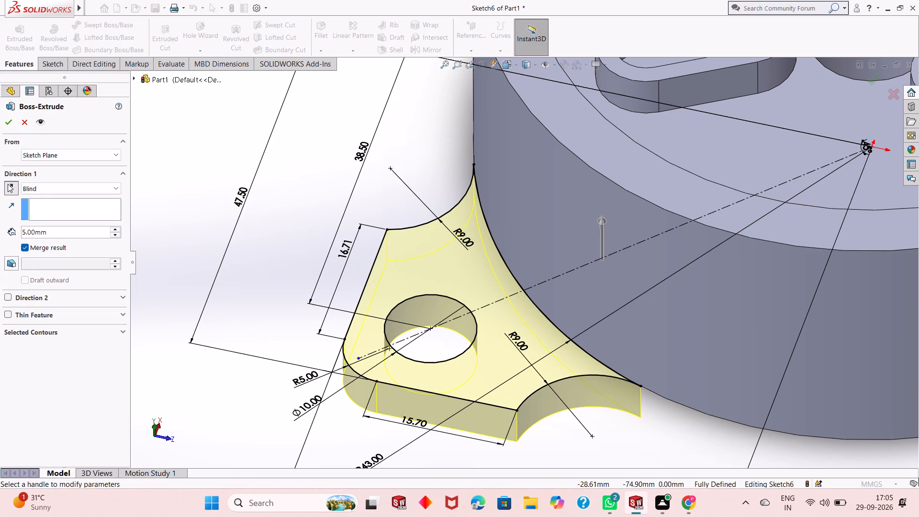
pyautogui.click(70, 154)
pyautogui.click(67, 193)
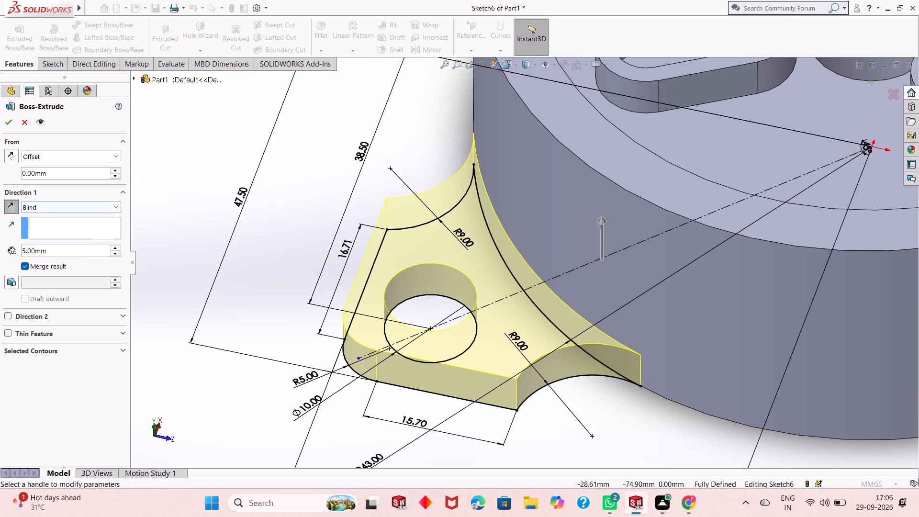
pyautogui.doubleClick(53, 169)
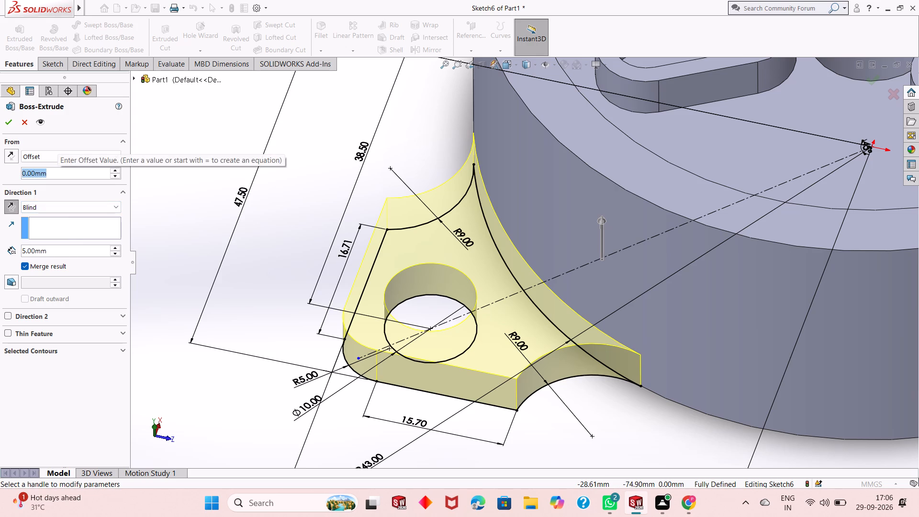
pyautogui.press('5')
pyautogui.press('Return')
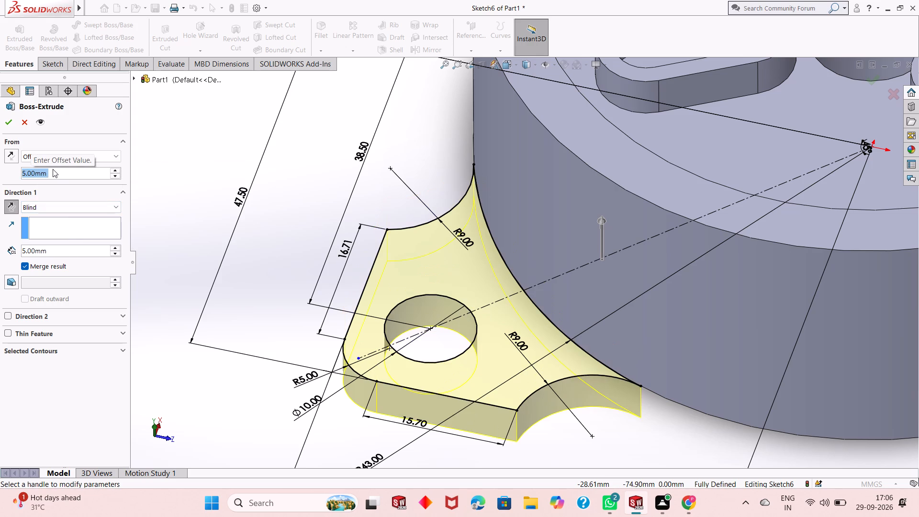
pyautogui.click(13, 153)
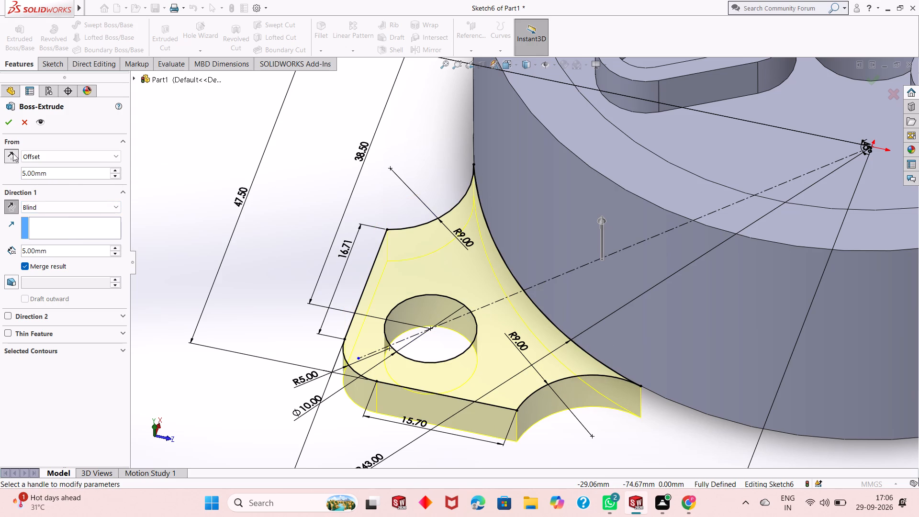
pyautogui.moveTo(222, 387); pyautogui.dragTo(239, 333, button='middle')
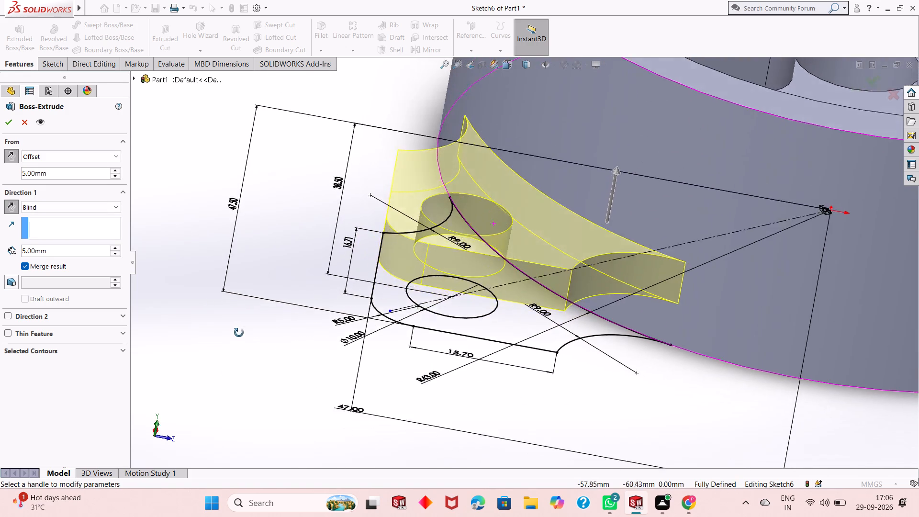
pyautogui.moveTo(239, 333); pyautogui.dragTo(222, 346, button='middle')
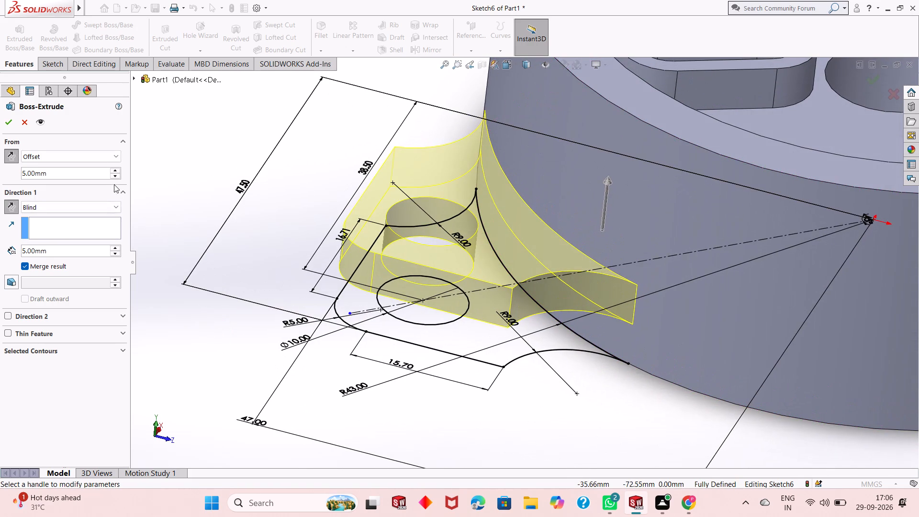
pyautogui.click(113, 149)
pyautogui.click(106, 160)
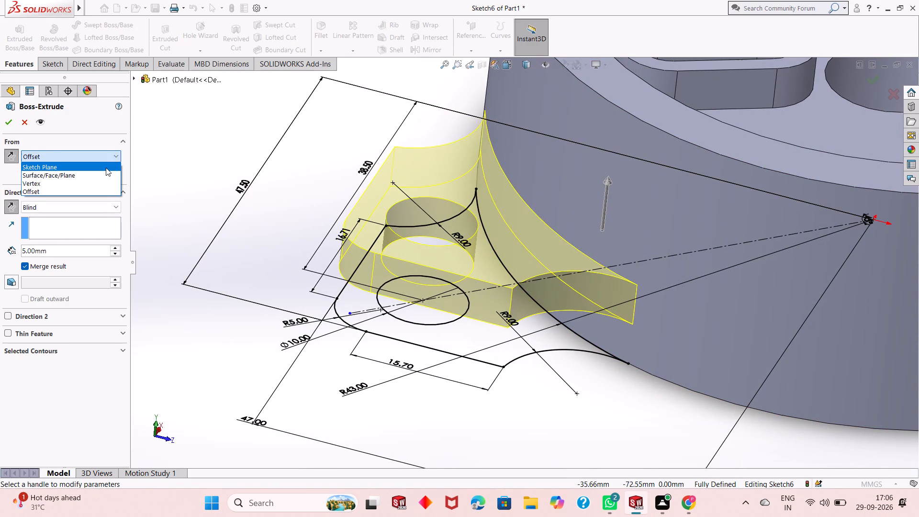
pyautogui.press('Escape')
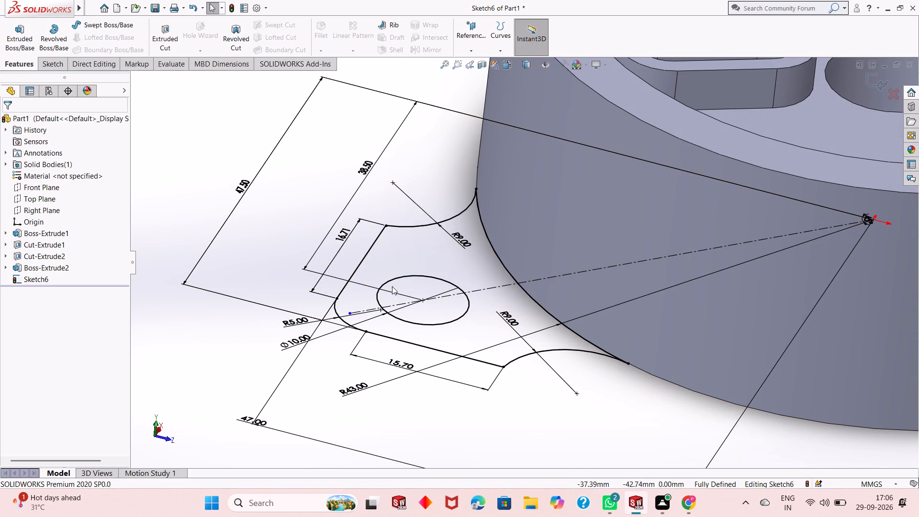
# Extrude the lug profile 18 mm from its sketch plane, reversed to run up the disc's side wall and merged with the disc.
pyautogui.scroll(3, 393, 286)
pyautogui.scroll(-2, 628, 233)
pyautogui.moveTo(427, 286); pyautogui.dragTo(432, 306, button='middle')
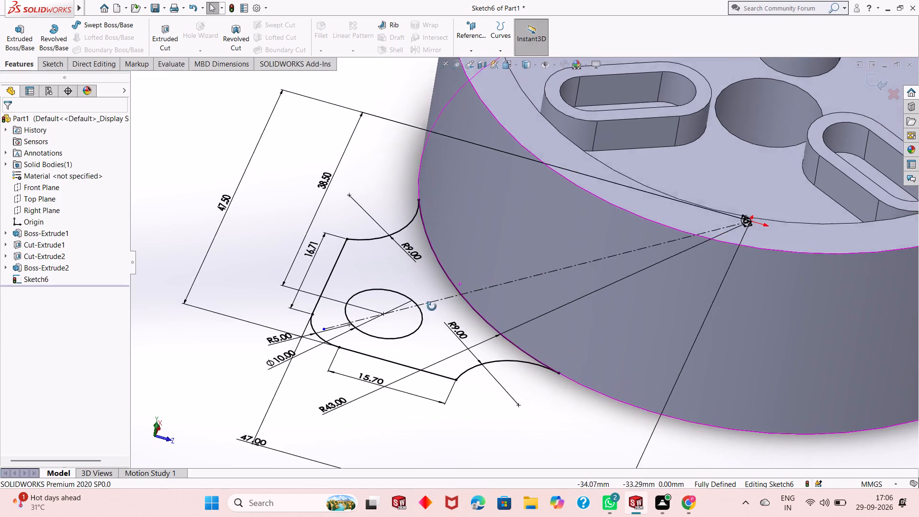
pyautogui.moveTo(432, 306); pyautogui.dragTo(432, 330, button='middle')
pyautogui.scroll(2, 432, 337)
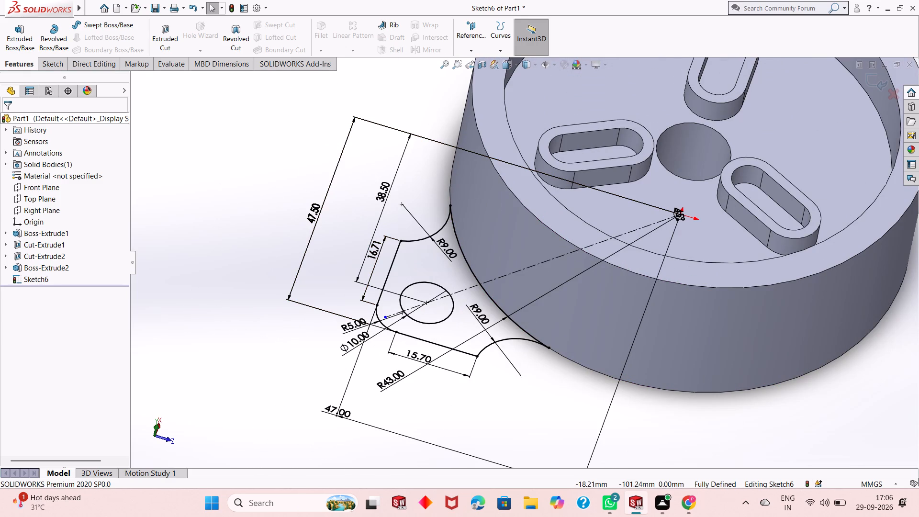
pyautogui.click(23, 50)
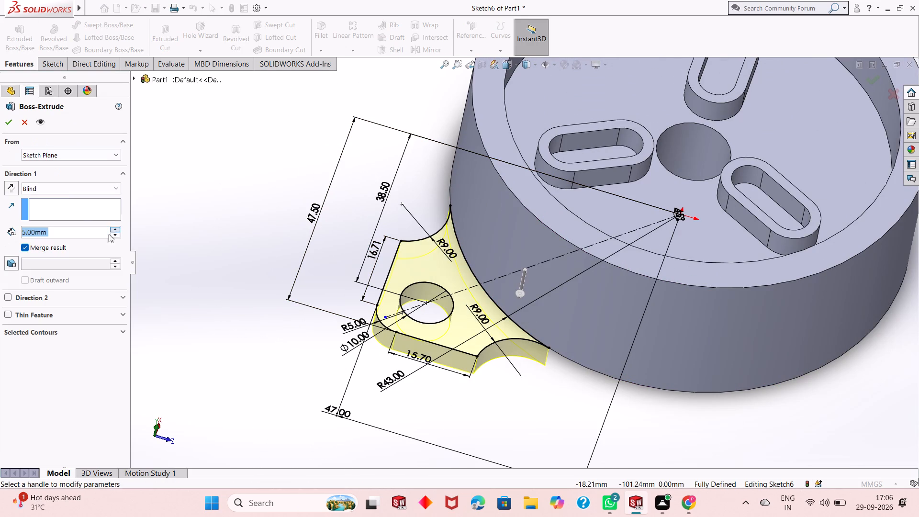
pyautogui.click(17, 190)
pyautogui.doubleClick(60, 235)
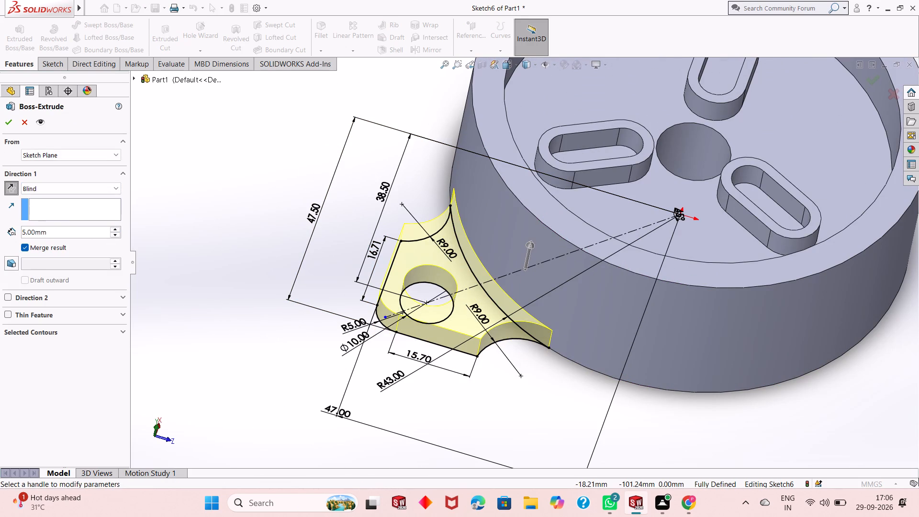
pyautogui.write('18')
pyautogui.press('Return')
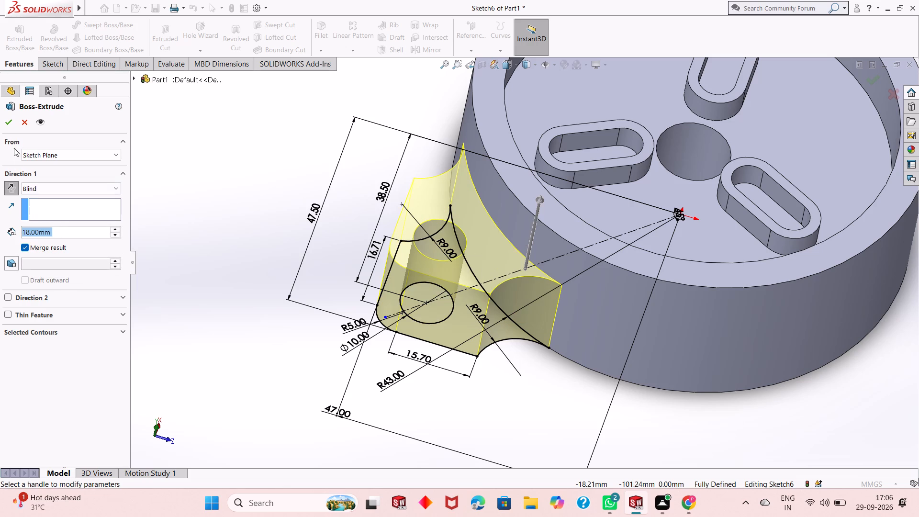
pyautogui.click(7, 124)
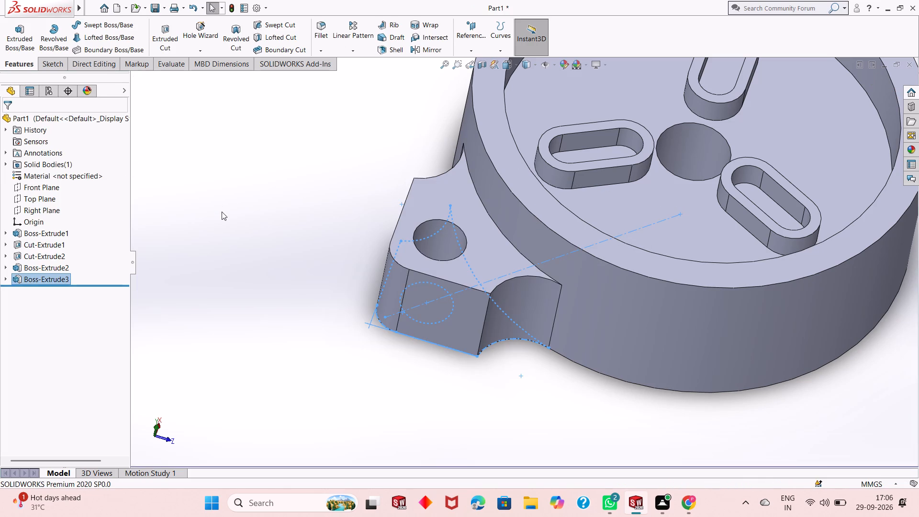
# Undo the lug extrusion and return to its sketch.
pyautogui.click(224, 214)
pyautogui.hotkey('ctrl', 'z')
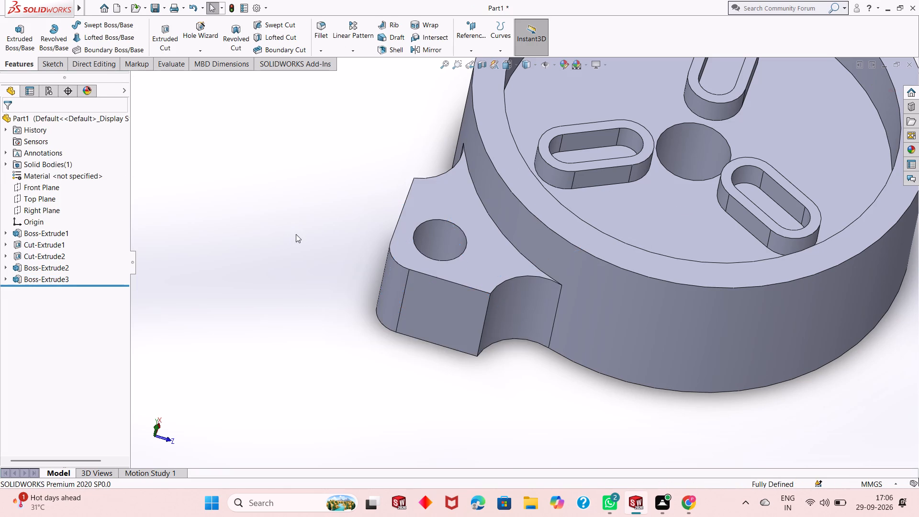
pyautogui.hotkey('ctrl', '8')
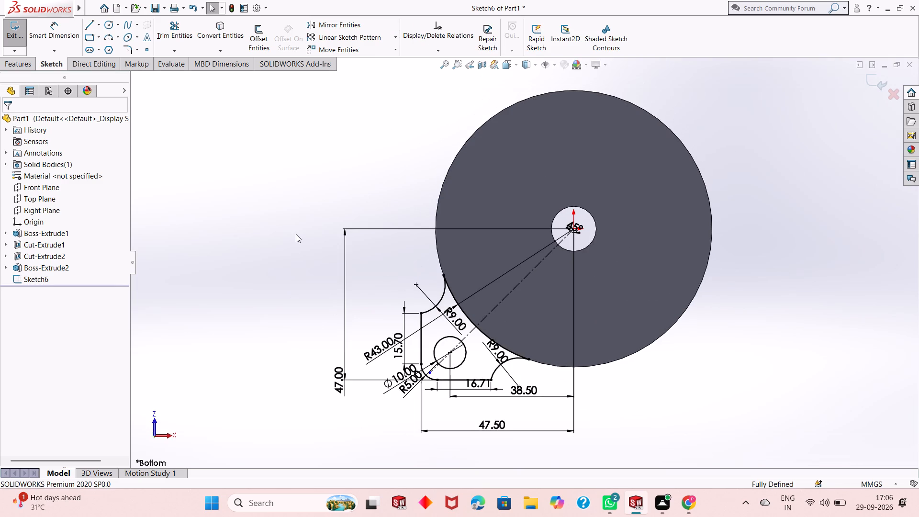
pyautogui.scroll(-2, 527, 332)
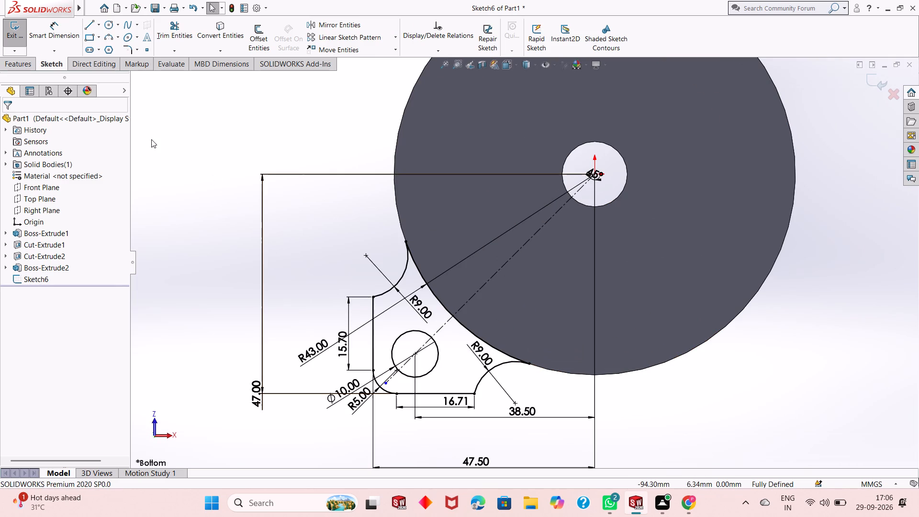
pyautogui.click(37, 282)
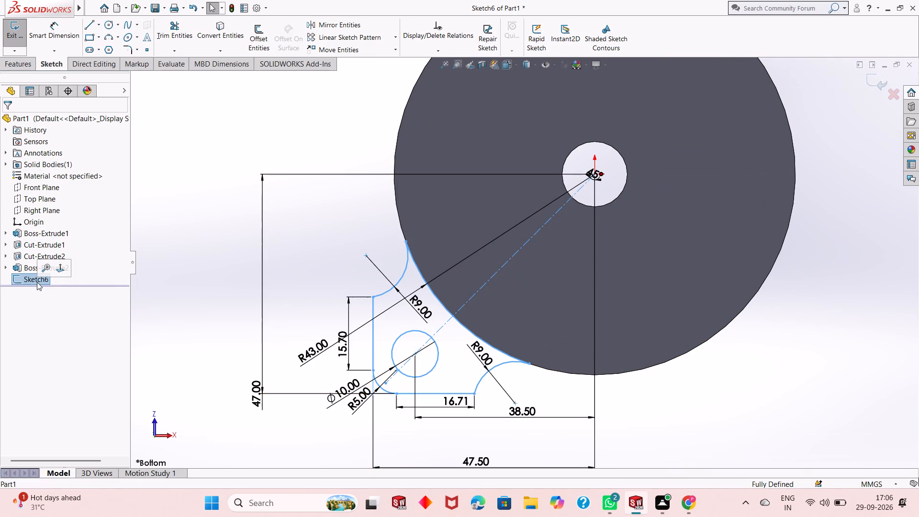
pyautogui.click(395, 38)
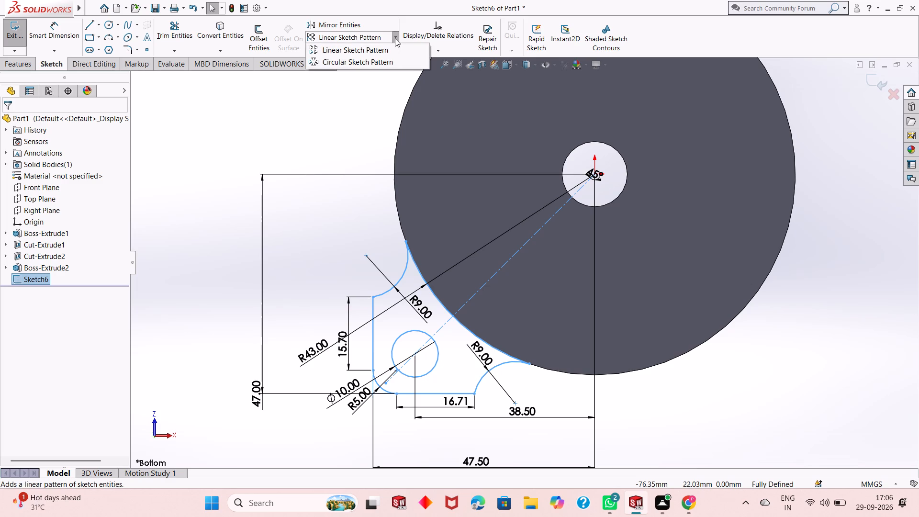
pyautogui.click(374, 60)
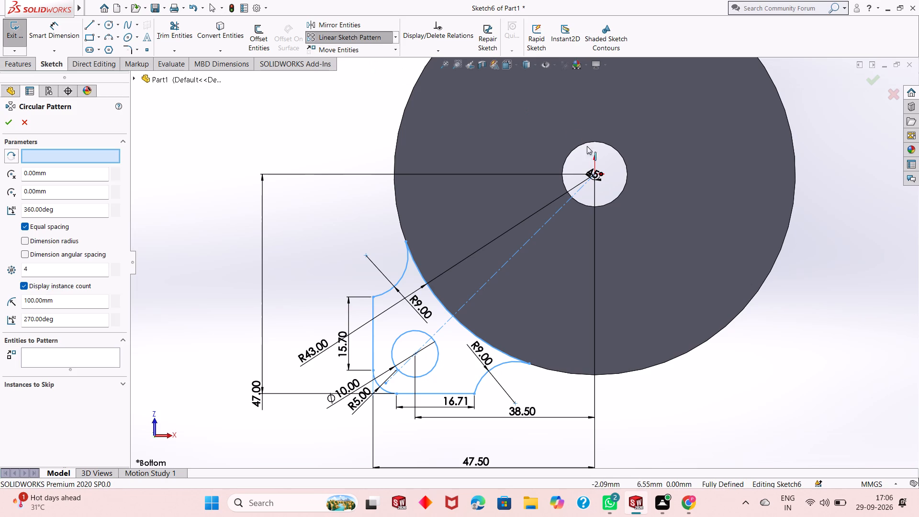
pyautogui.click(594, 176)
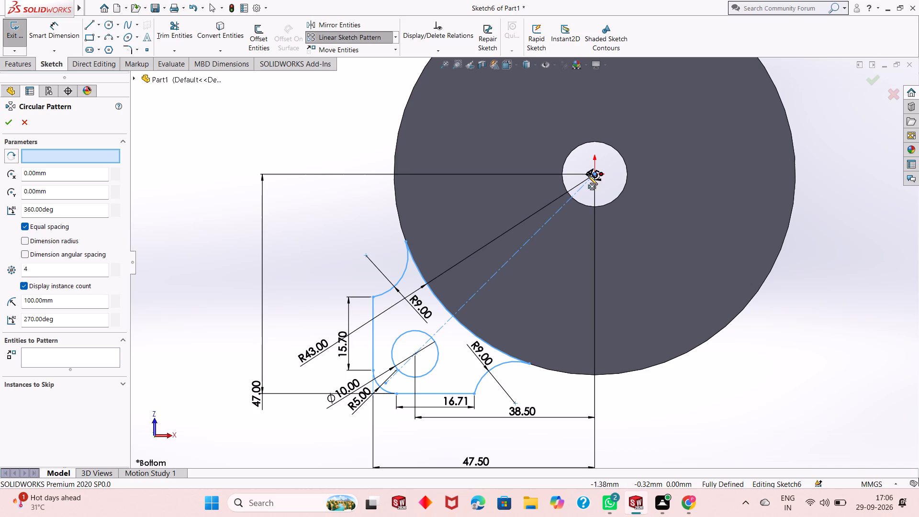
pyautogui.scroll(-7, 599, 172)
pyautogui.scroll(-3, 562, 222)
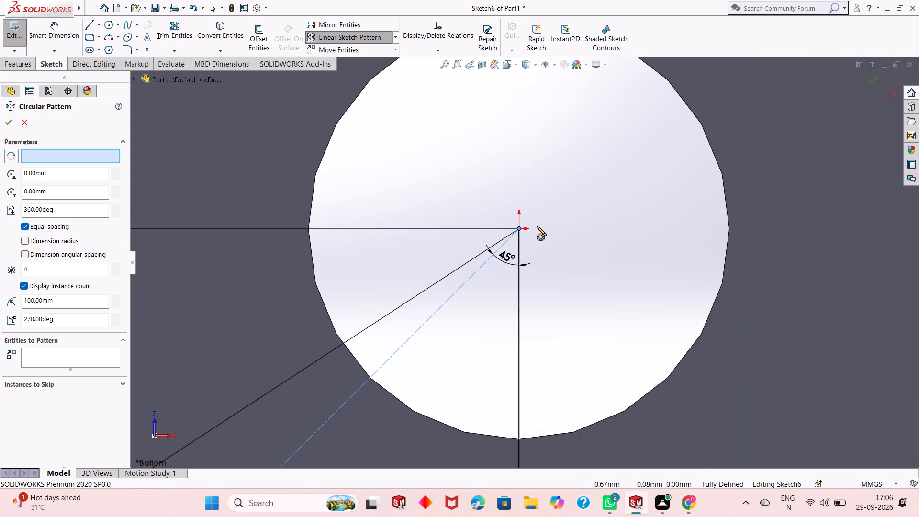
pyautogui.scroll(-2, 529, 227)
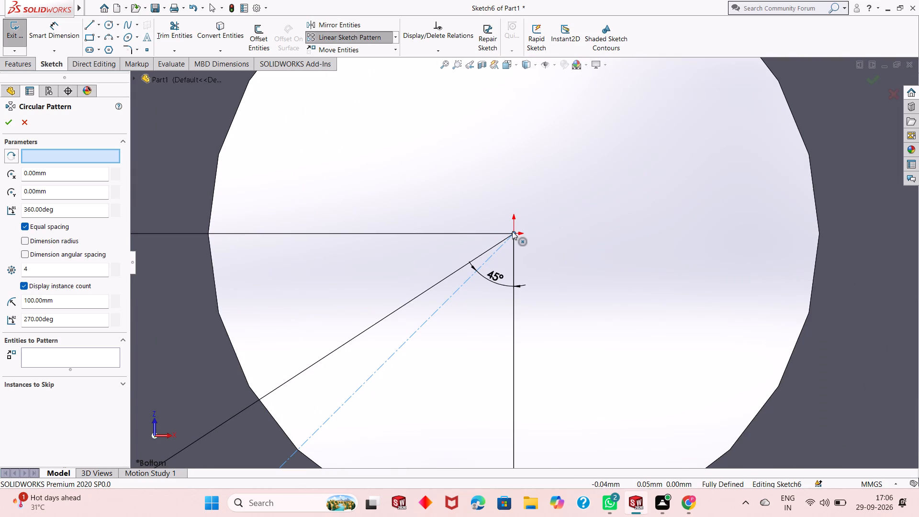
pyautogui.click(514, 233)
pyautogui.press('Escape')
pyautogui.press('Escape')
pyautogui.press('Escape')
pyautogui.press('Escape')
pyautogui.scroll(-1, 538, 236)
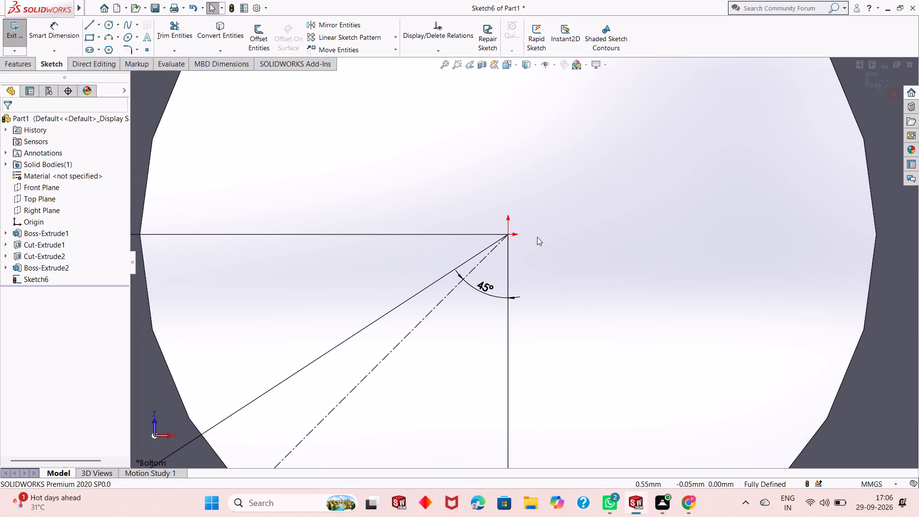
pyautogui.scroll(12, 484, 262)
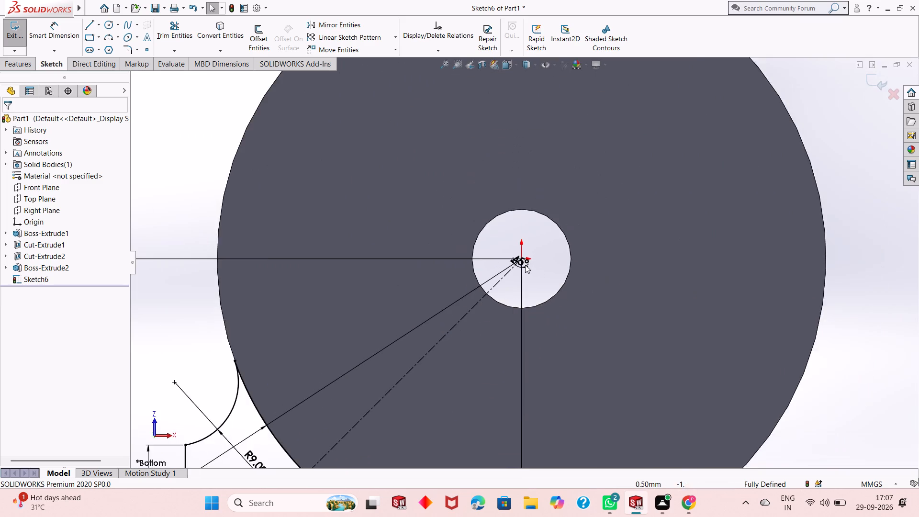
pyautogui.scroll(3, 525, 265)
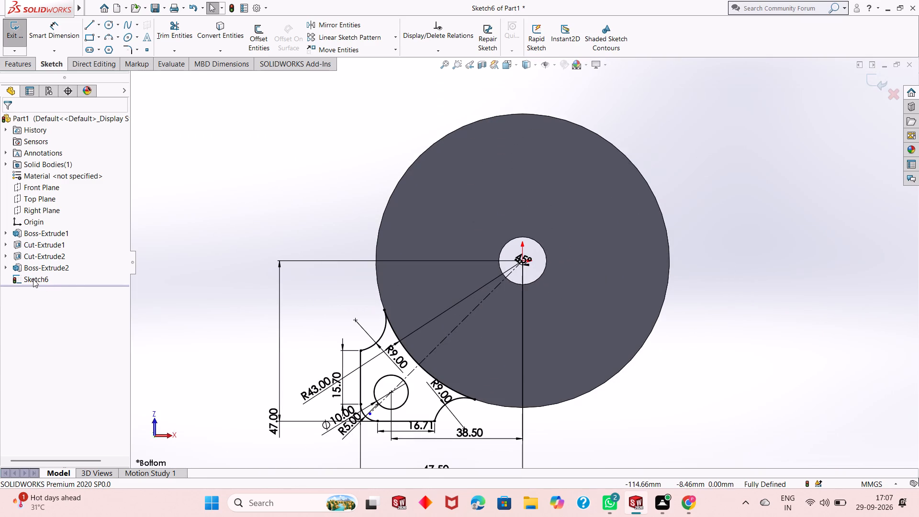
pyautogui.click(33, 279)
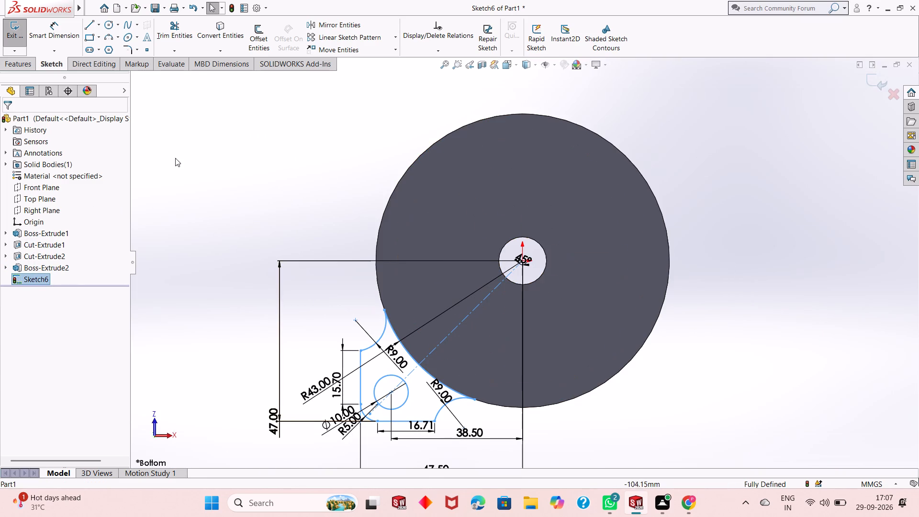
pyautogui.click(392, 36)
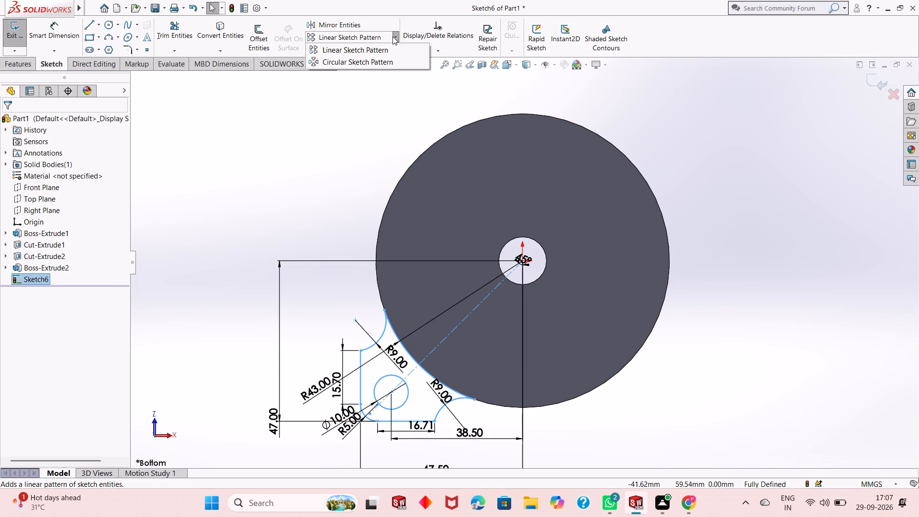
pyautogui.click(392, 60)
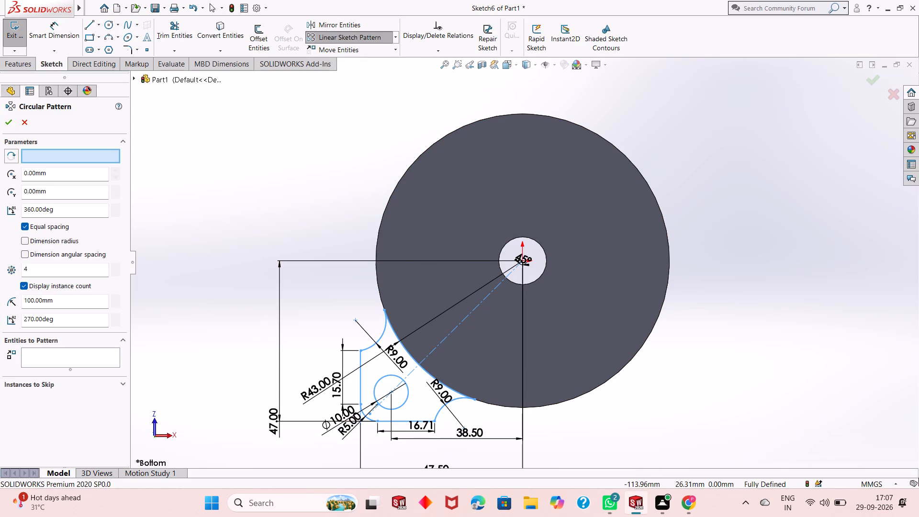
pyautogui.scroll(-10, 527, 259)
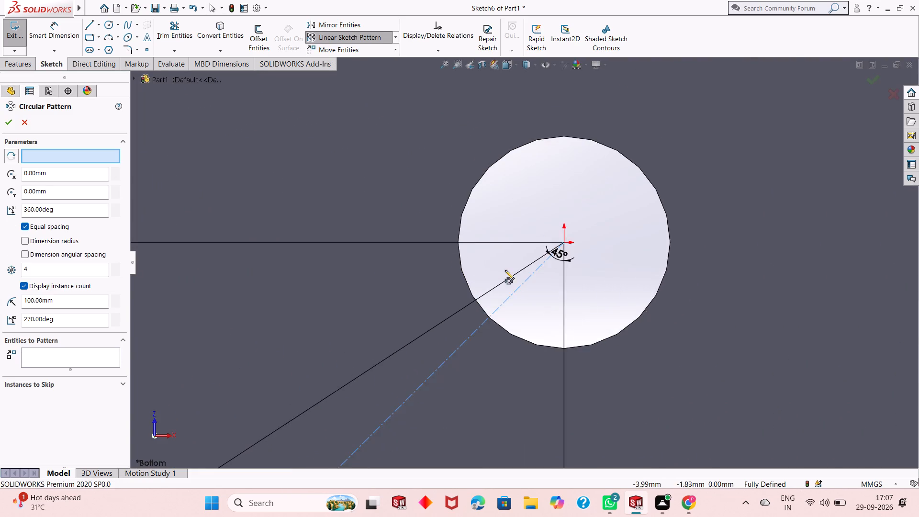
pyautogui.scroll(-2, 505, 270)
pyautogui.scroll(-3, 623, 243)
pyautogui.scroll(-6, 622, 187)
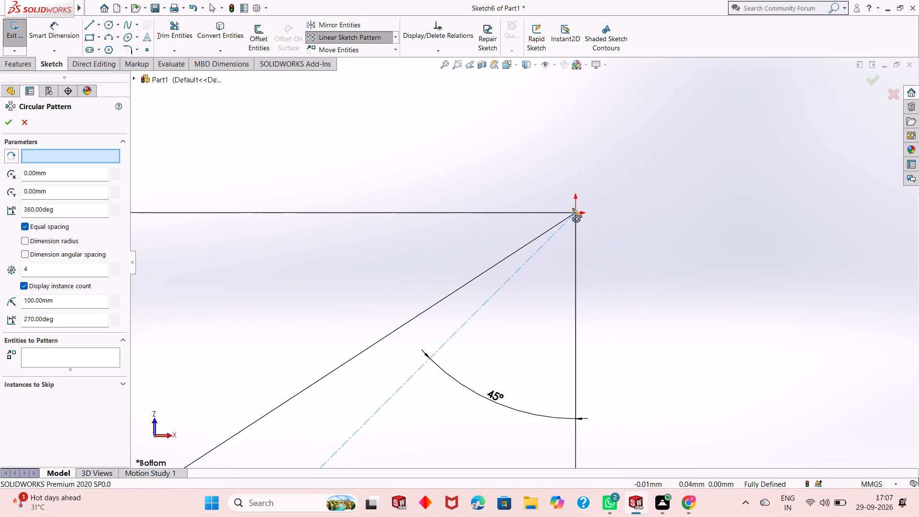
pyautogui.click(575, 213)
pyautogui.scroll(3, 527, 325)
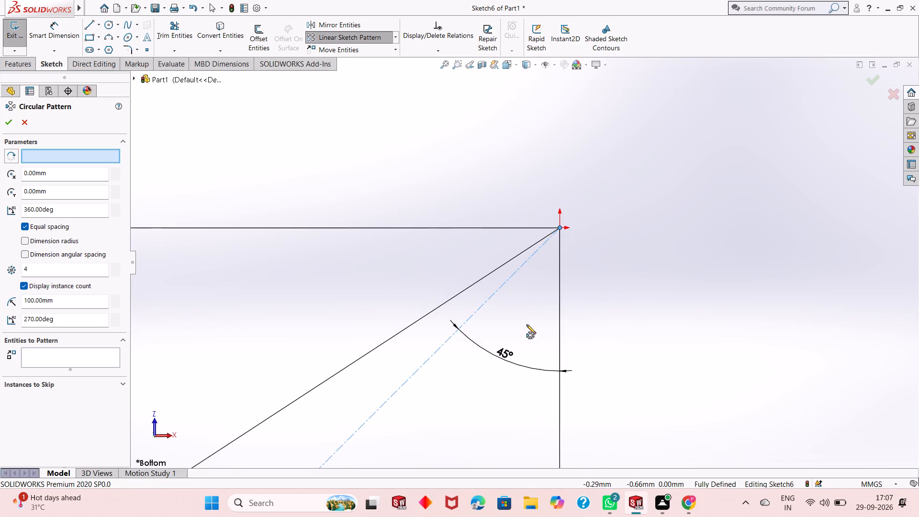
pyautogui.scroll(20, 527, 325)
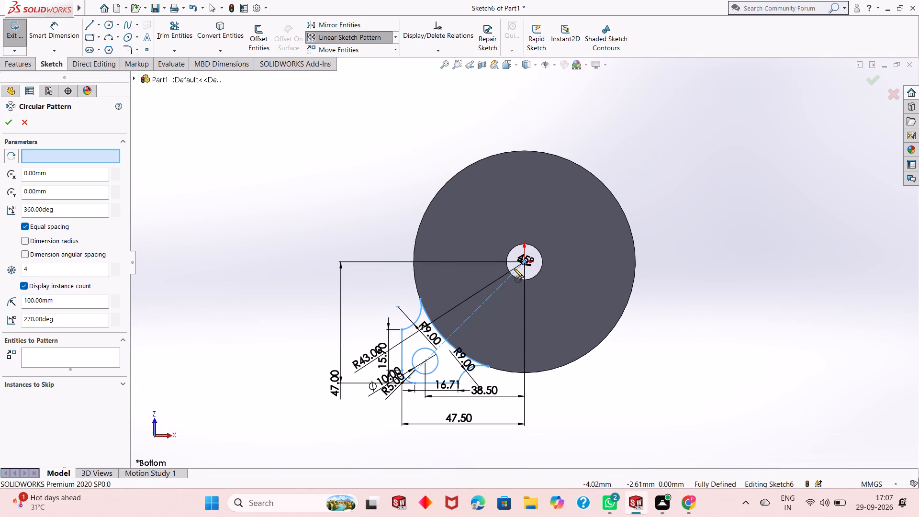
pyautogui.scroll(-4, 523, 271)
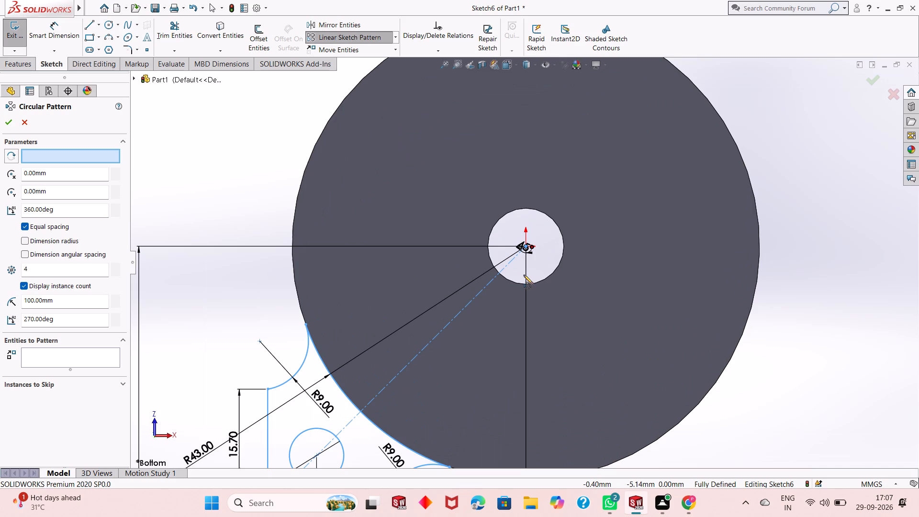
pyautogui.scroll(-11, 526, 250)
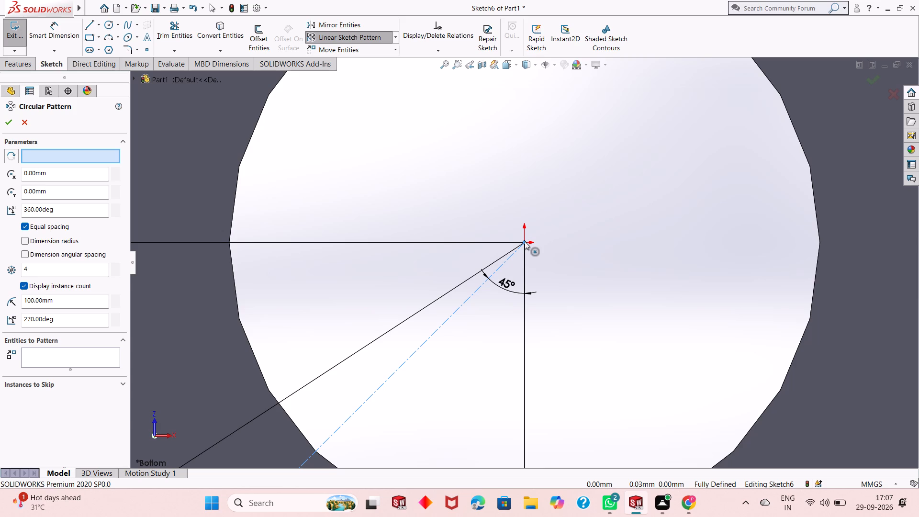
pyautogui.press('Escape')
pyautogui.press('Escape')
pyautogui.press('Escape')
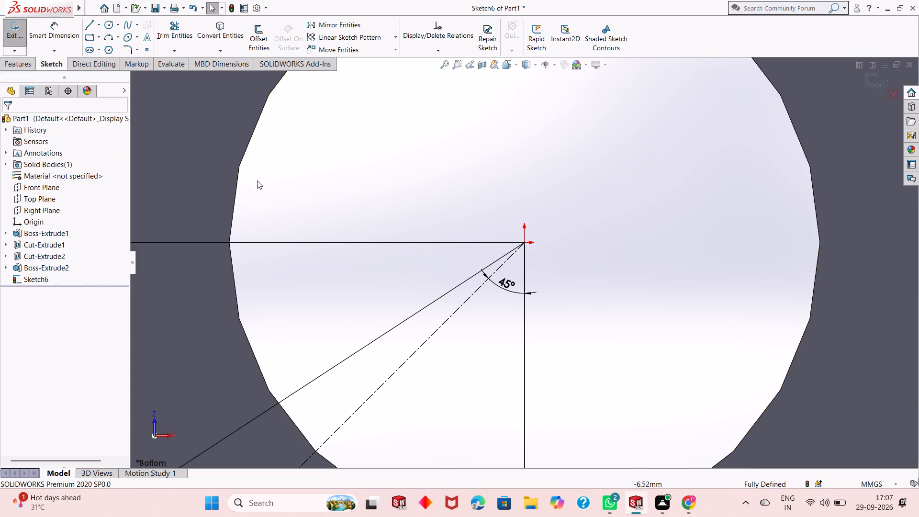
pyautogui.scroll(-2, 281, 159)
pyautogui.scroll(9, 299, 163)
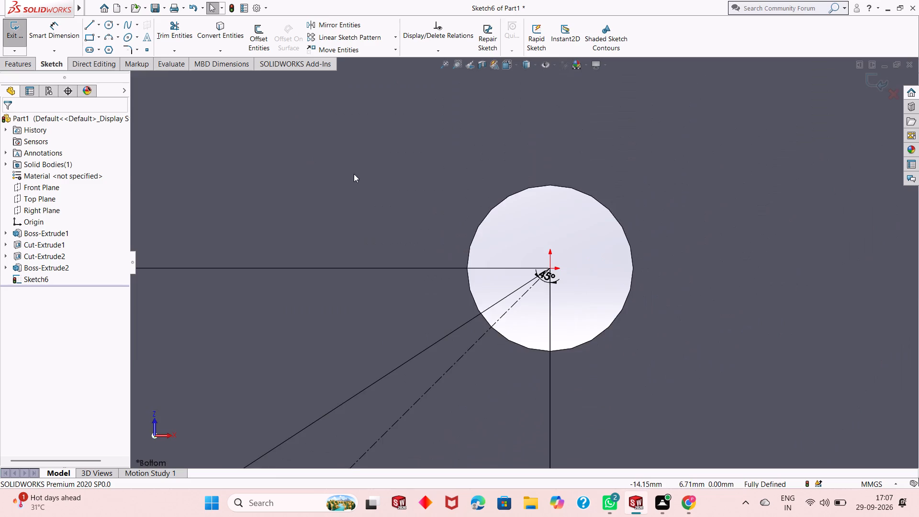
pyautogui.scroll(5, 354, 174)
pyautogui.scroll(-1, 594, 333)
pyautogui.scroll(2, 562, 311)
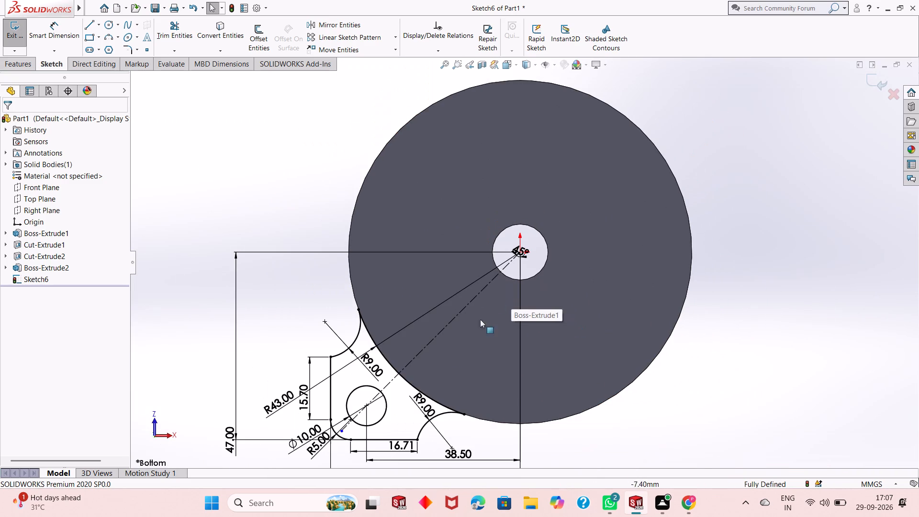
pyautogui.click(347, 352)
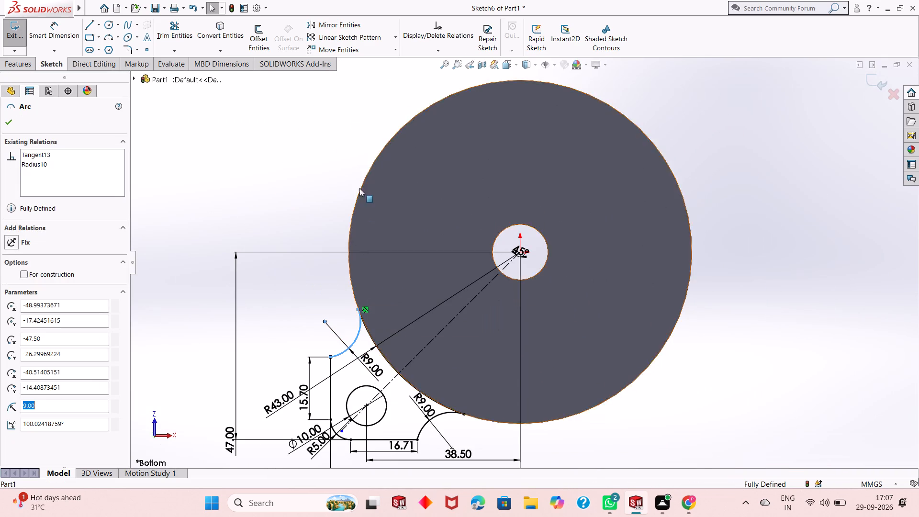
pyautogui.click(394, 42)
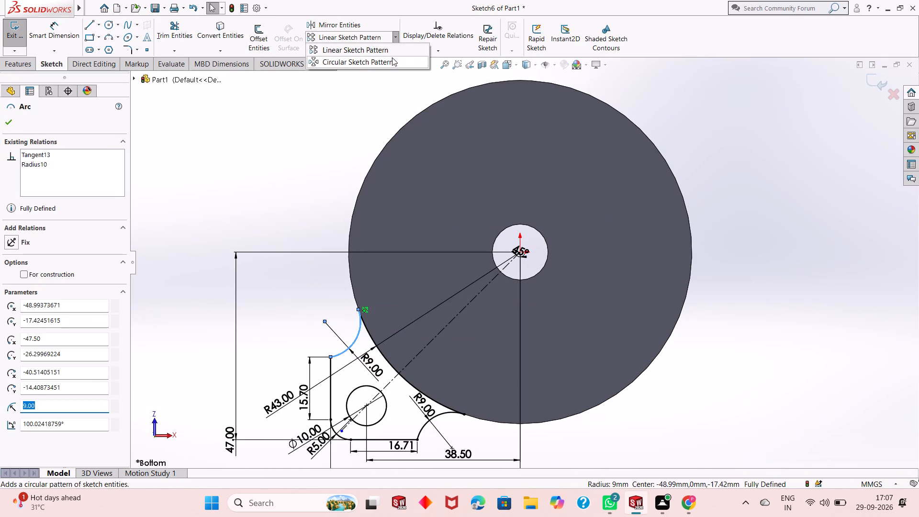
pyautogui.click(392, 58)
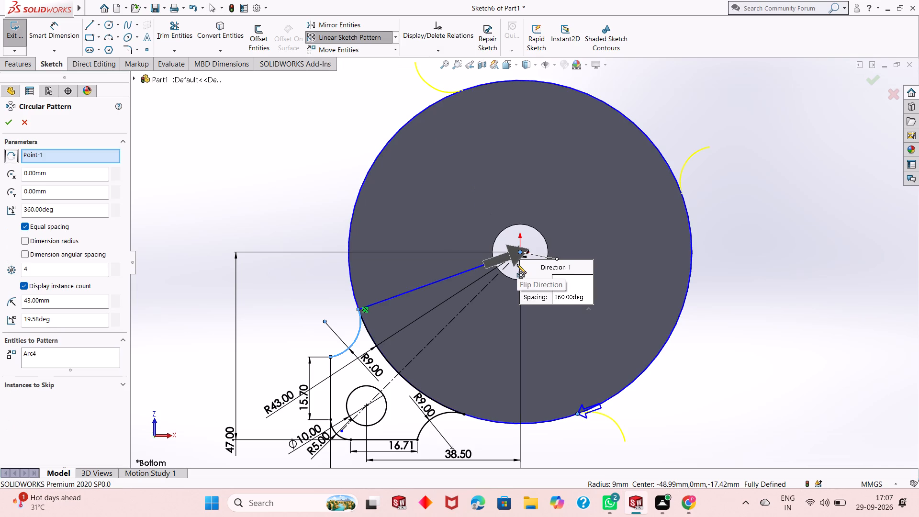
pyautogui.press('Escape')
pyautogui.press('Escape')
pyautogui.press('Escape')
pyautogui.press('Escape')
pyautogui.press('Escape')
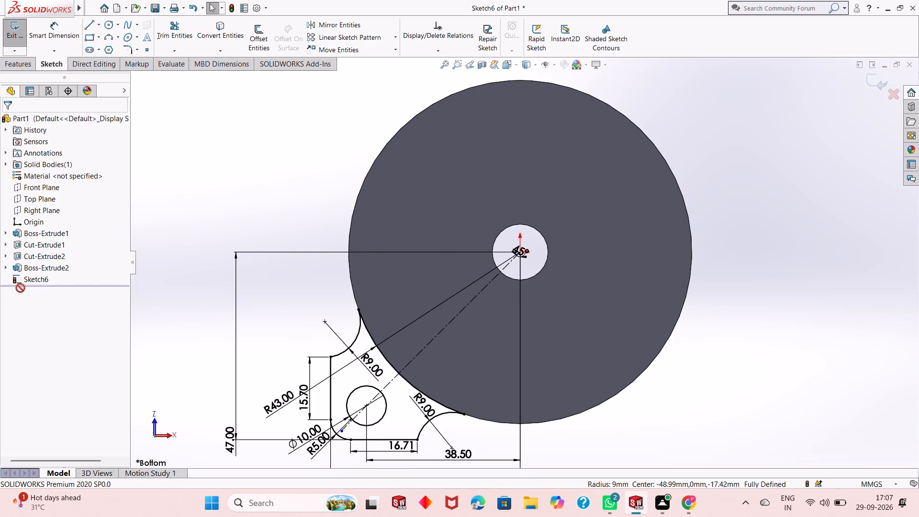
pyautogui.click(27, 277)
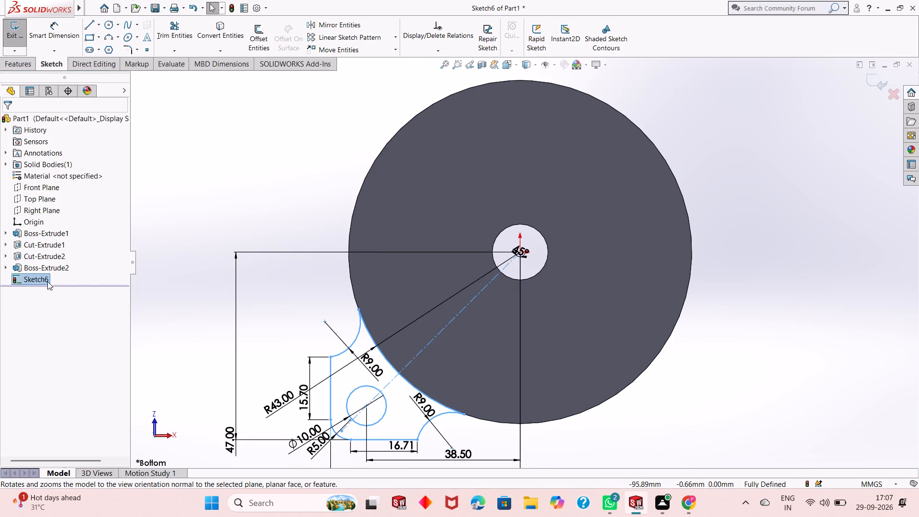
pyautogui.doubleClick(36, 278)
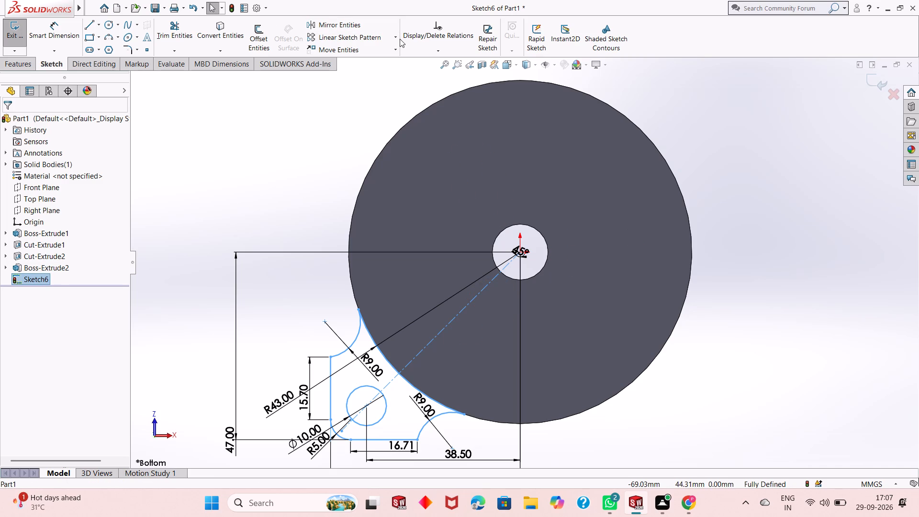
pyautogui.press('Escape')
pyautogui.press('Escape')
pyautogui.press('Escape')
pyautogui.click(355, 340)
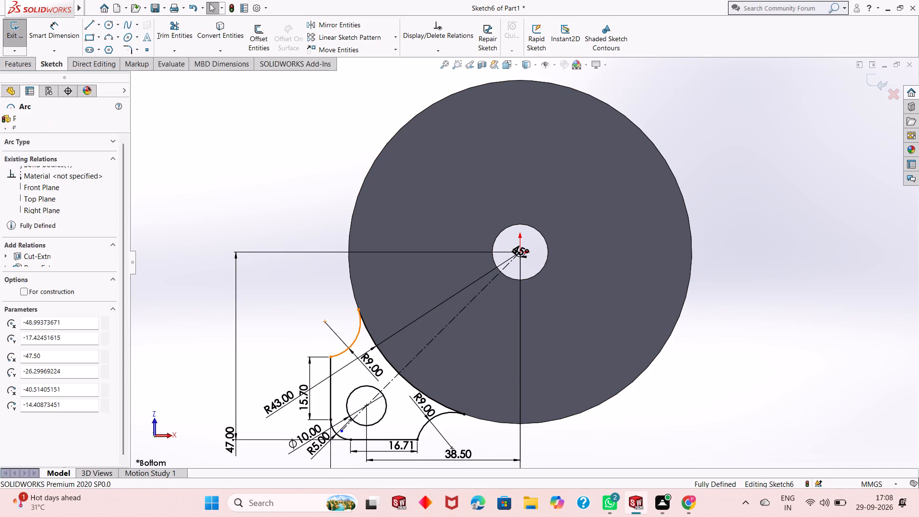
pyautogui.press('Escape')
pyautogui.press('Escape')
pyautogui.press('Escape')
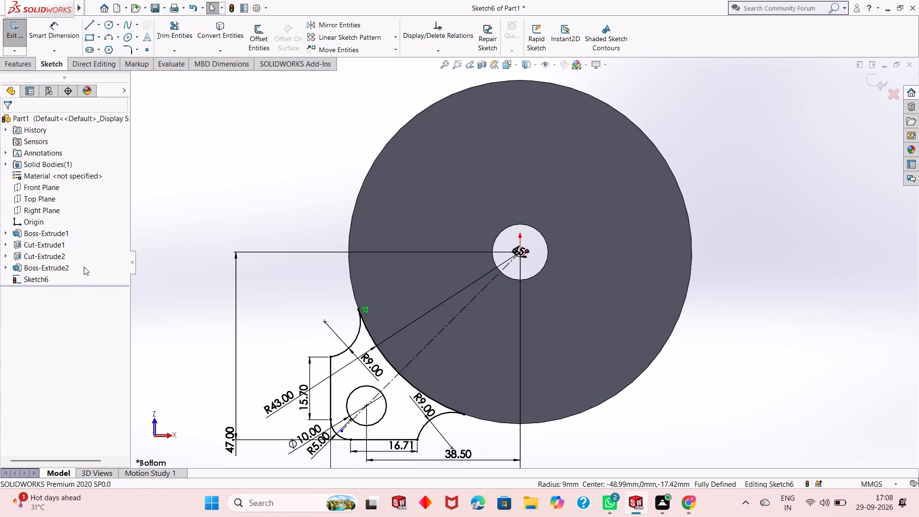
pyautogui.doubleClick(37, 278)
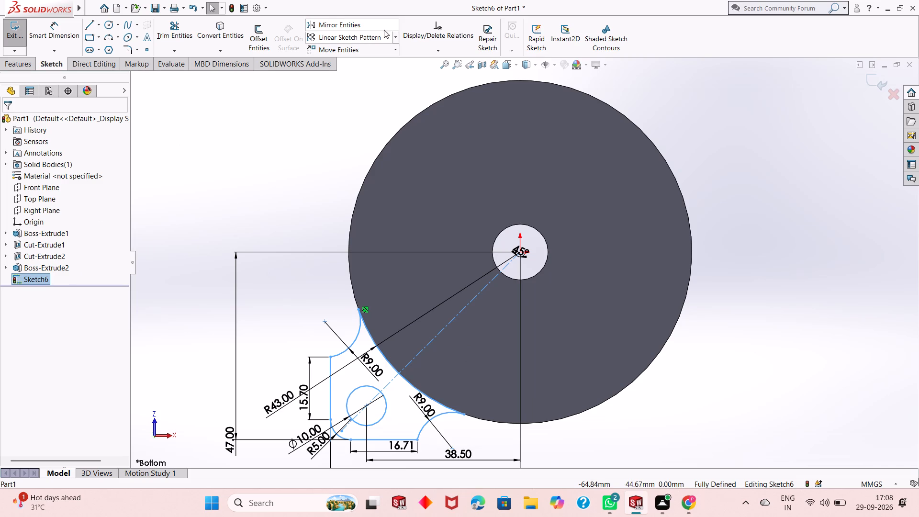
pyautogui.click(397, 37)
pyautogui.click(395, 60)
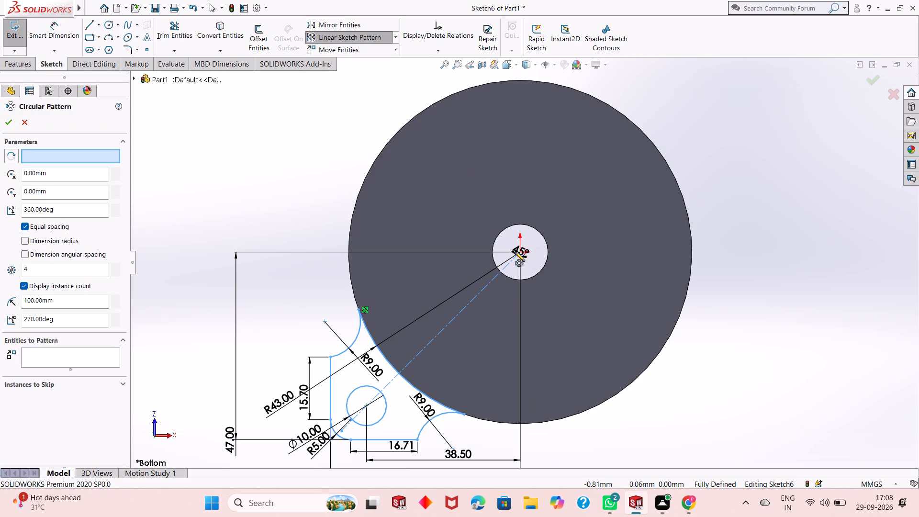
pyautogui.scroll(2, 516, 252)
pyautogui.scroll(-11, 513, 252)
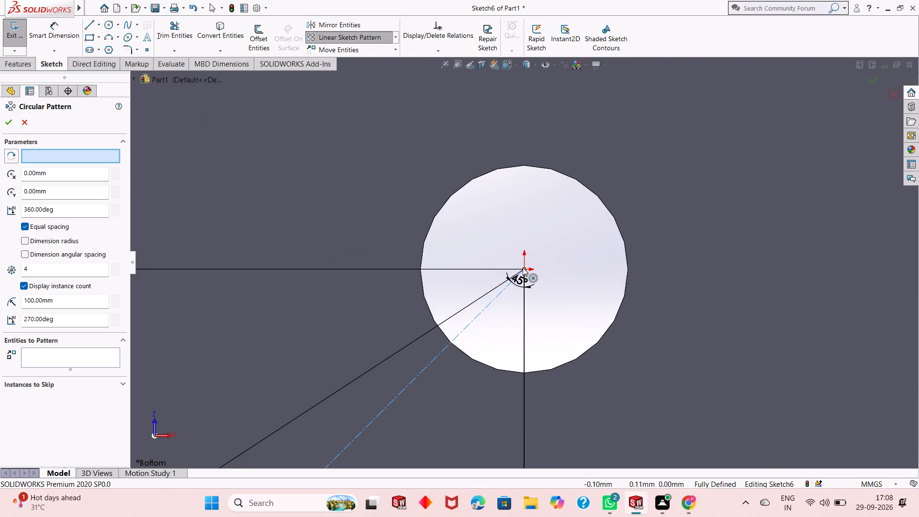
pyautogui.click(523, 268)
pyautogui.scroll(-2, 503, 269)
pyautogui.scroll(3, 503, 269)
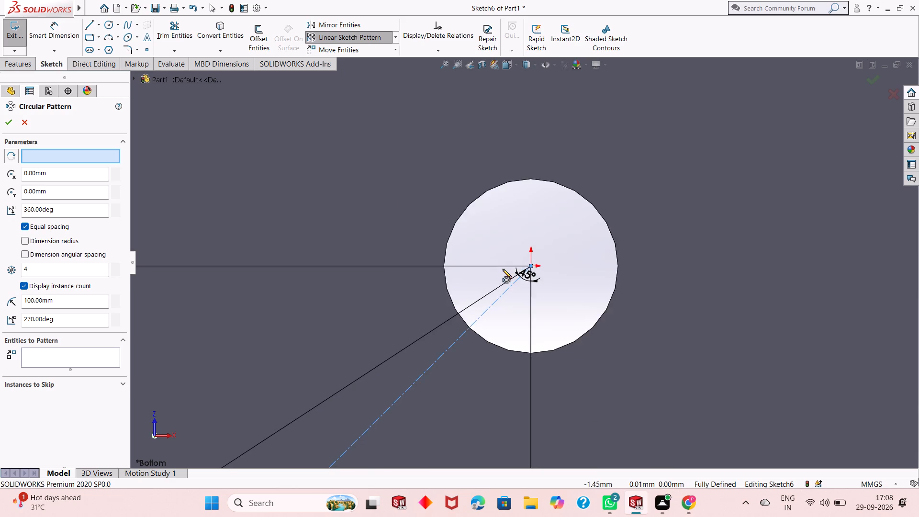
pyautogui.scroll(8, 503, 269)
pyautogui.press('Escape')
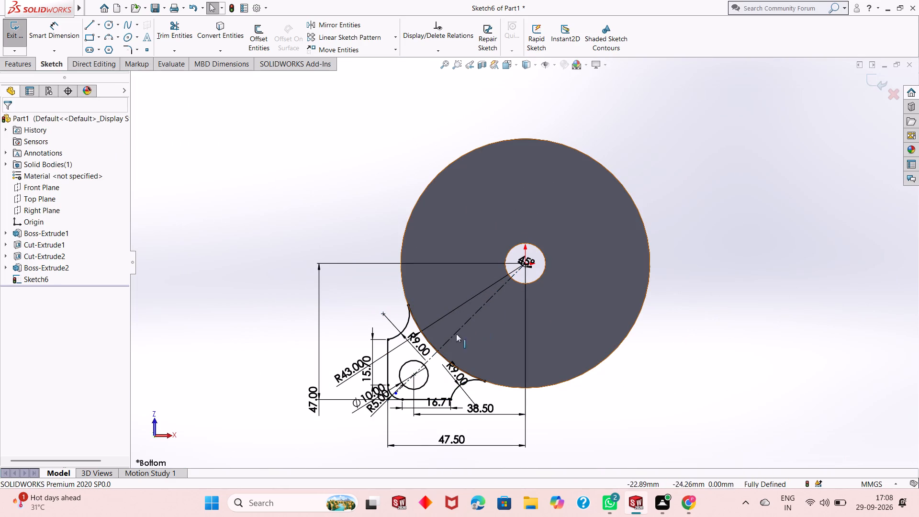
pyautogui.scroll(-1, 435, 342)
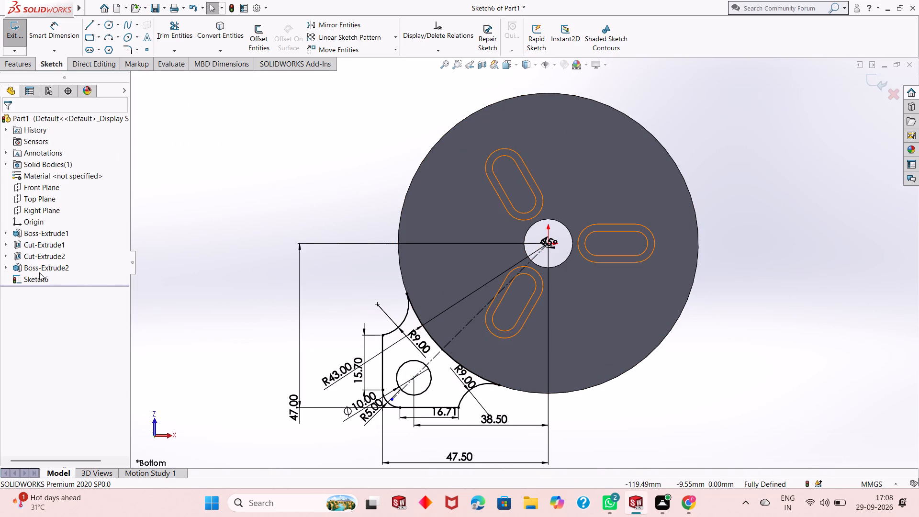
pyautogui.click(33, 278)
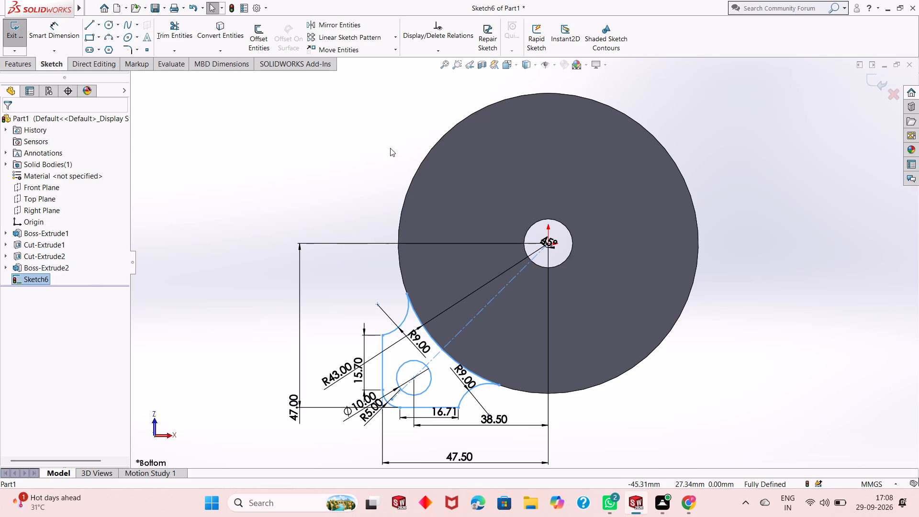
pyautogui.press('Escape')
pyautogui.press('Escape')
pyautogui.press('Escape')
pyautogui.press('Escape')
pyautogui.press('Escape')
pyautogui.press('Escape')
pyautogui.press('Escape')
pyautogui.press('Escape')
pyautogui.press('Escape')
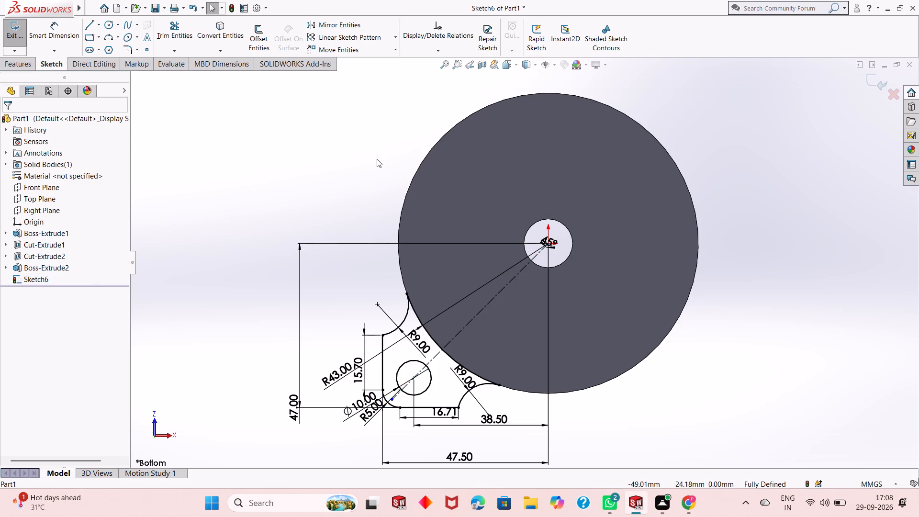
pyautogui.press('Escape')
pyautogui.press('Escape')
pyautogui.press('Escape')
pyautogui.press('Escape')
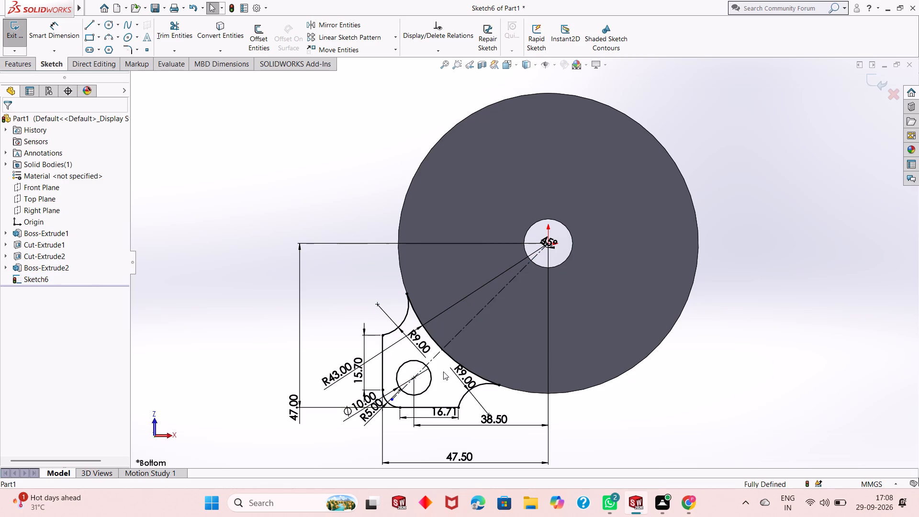
# Circular-pattern the whole lug sketch, including its hole and diagonal centreline, around the origin as 4 equally spaced instances over 360°.
pyautogui.scroll(-2, 415, 406)
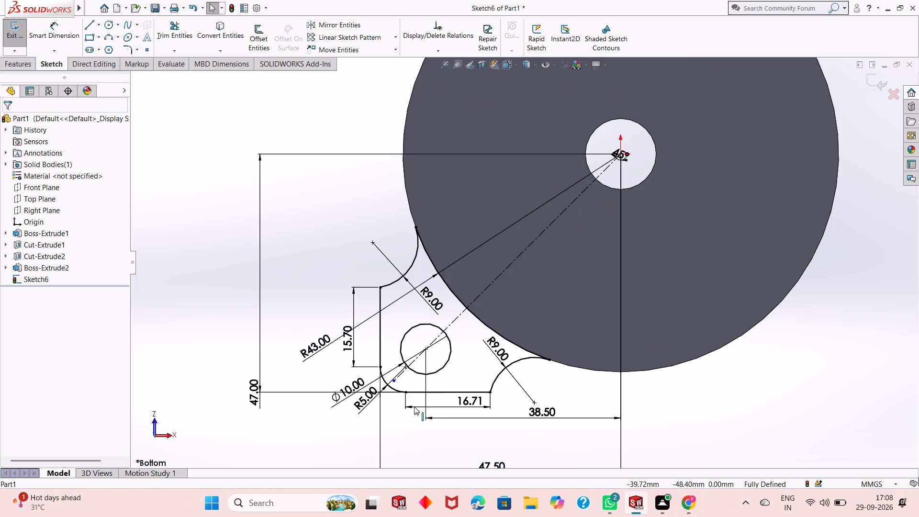
pyautogui.scroll(-1, 414, 406)
pyautogui.moveTo(406, 217); pyautogui.dragTo(351, 404)
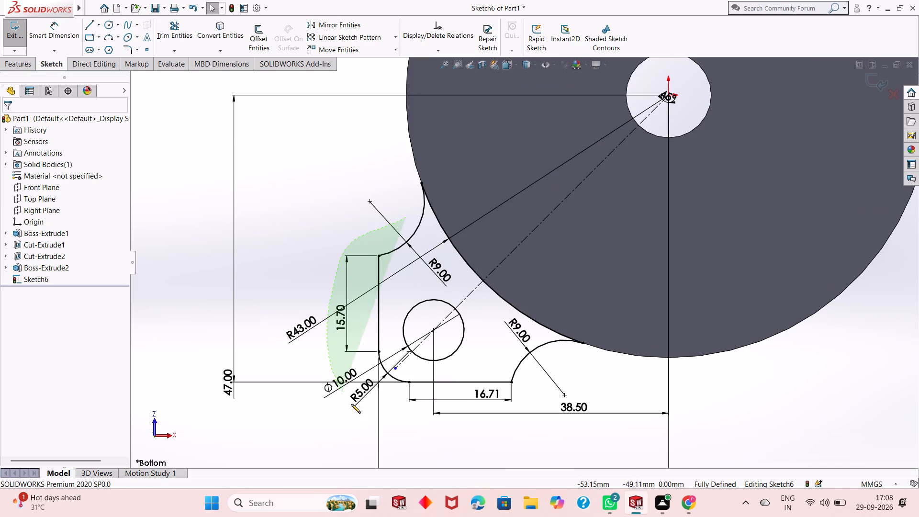
pyautogui.moveTo(351, 404); pyautogui.dragTo(576, 370)
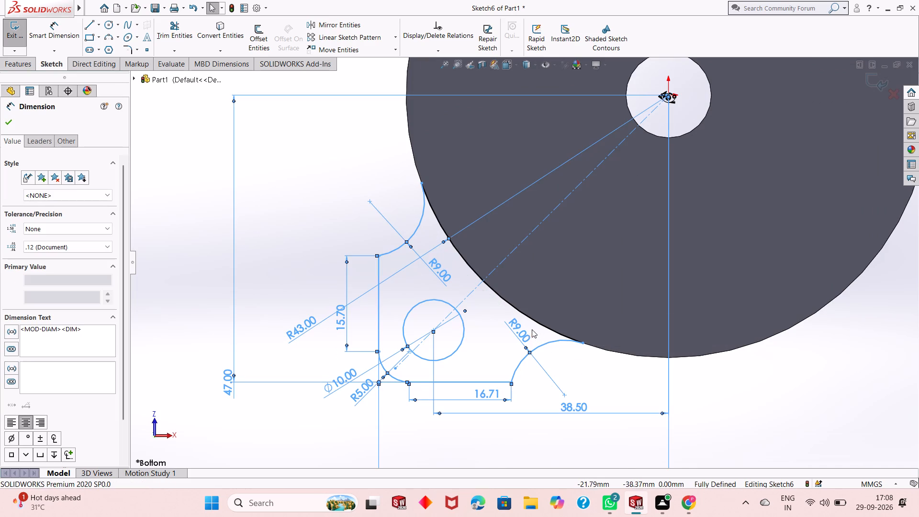
pyautogui.keyDown('ctrl'); pyautogui.click(521, 313); pyautogui.keyUp('ctrl')
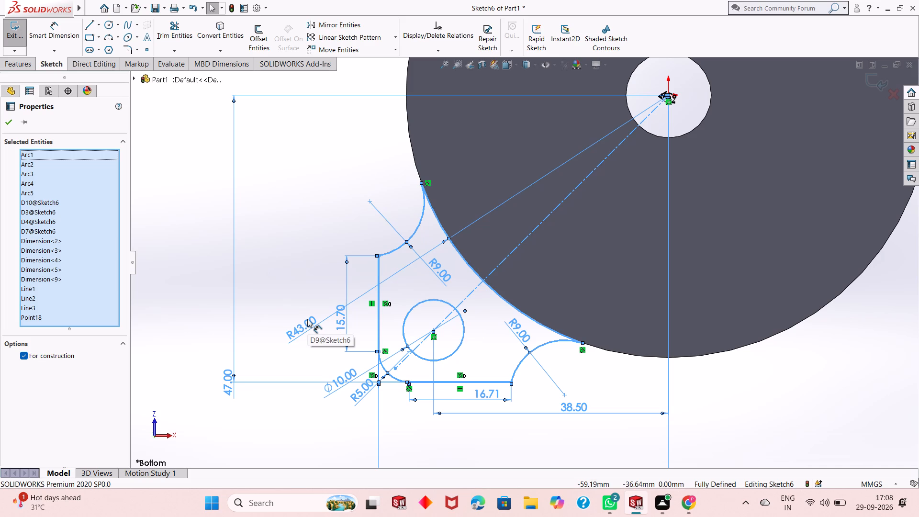
pyautogui.click(398, 36)
pyautogui.click(378, 63)
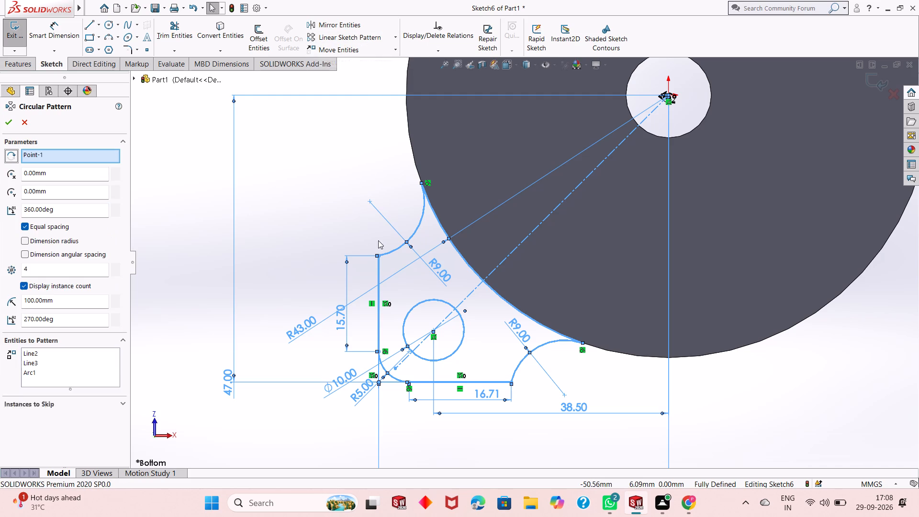
pyautogui.scroll(-3, 373, 267)
pyautogui.scroll(-3, 408, 287)
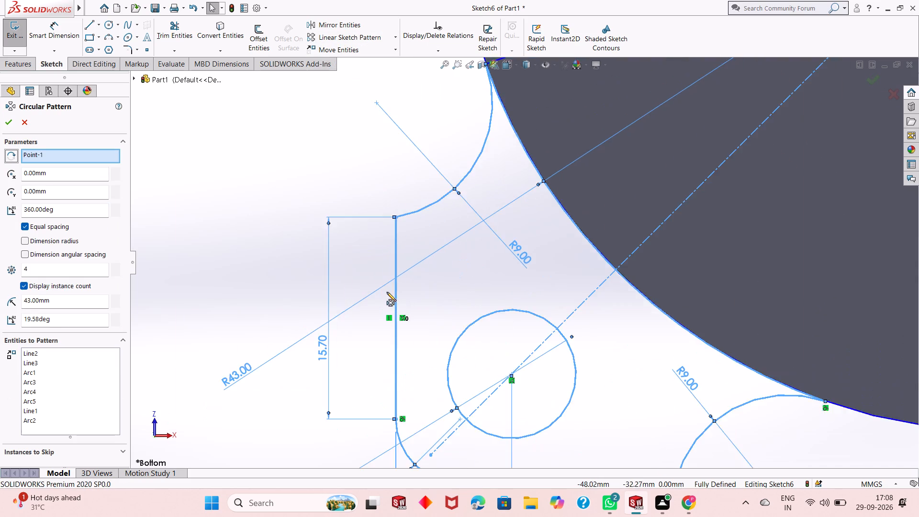
pyautogui.scroll(-2, 387, 292)
pyautogui.scroll(19, 384, 291)
pyautogui.scroll(-3, 713, 156)
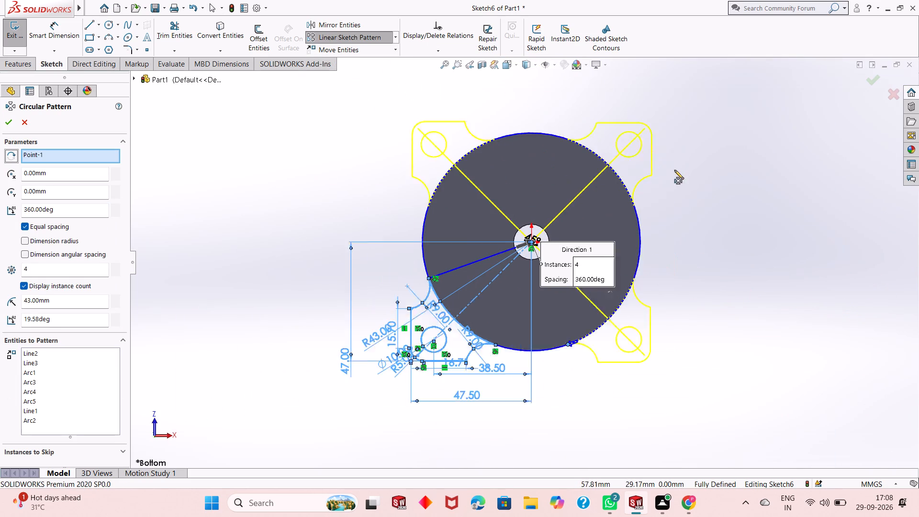
pyautogui.scroll(-2, 427, 193)
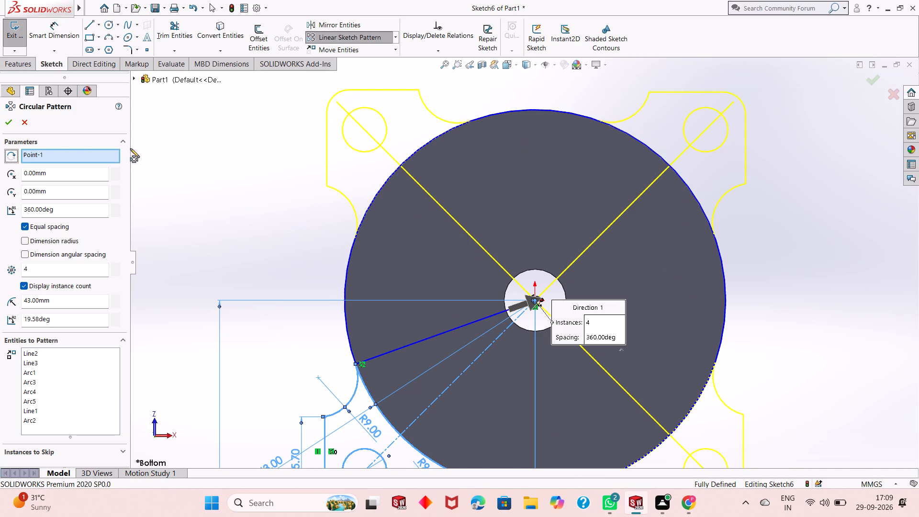
pyautogui.click(3, 123)
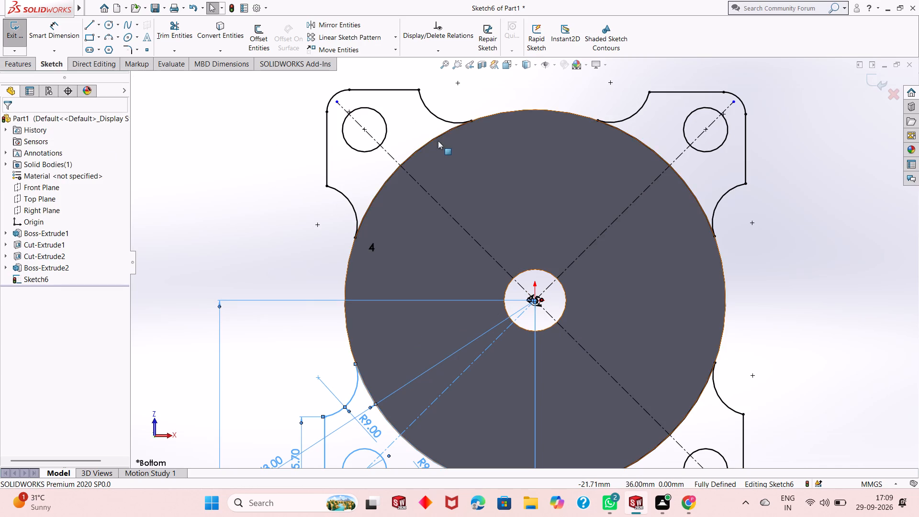
pyautogui.click(279, 181)
# Move the R5 corner and Ø10 hole dimension labels outward, clear of the original lug profile.
pyautogui.scroll(-1, 484, 219)
pyautogui.scroll(2, 484, 219)
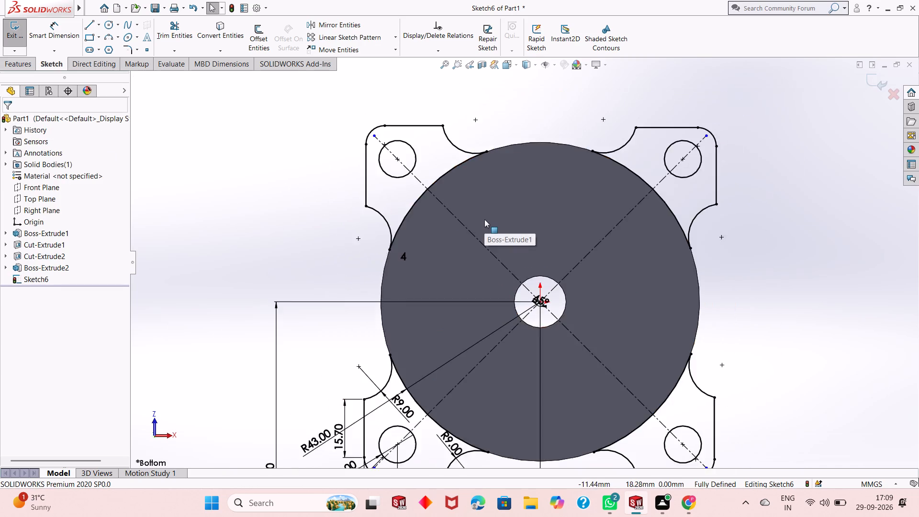
pyautogui.scroll(2, 484, 219)
pyautogui.scroll(-1, 542, 340)
pyautogui.scroll(-2, 430, 413)
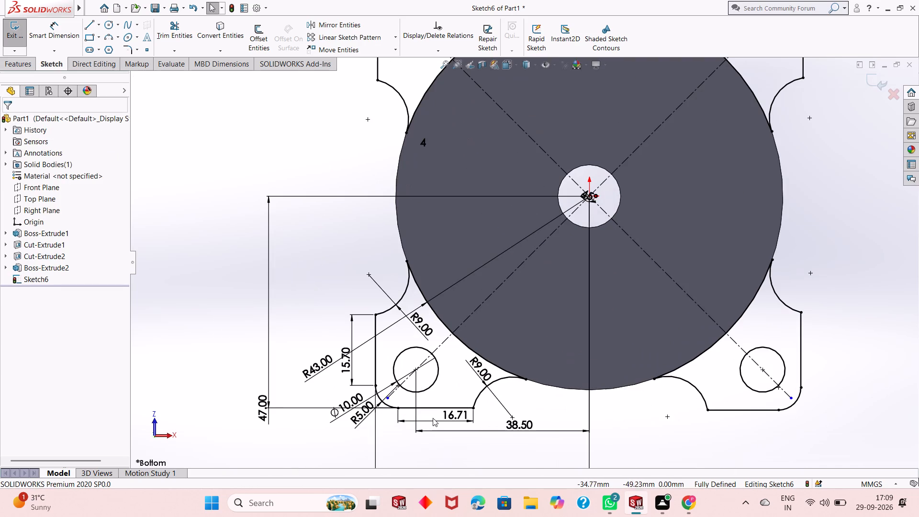
pyautogui.moveTo(358, 422); pyautogui.dragTo(318, 460)
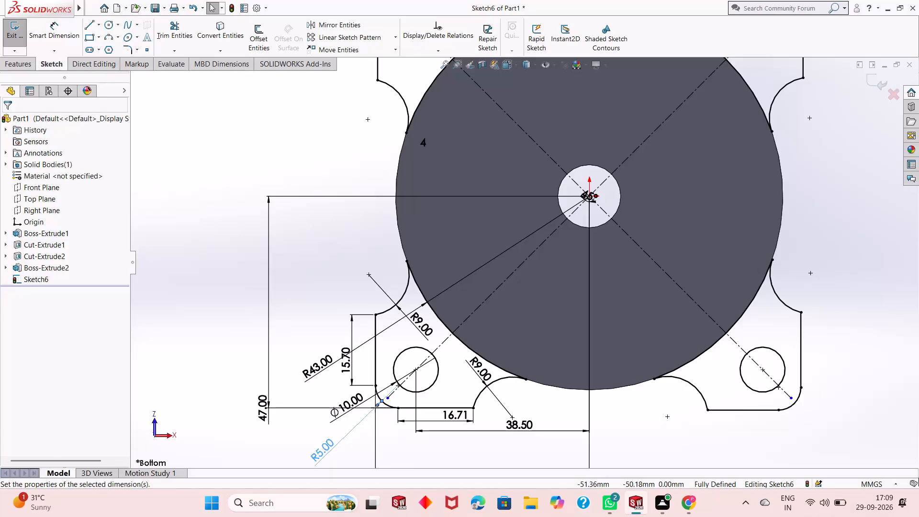
pyautogui.moveTo(343, 413); pyautogui.dragTo(301, 440)
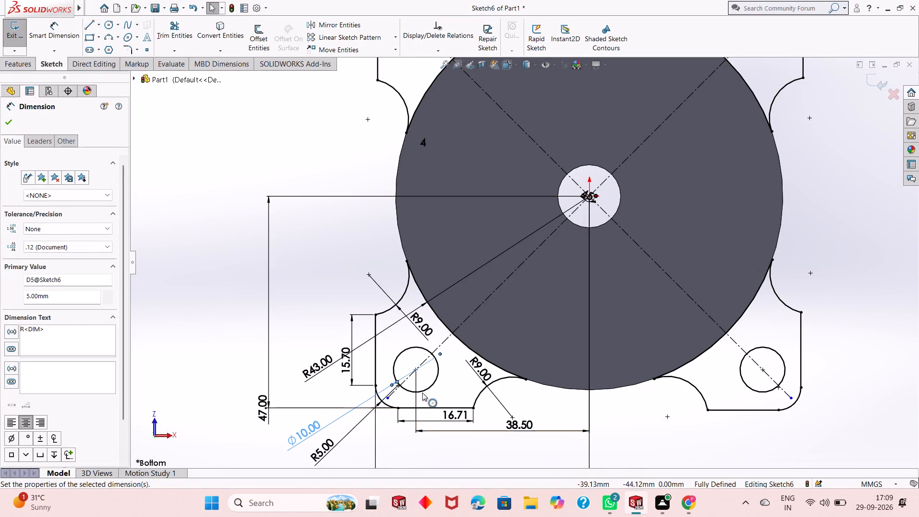
# Examine the four patterned lug profiles around the disc from its flat bottom, side wall and recessed side.
pyautogui.scroll(2, 441, 374)
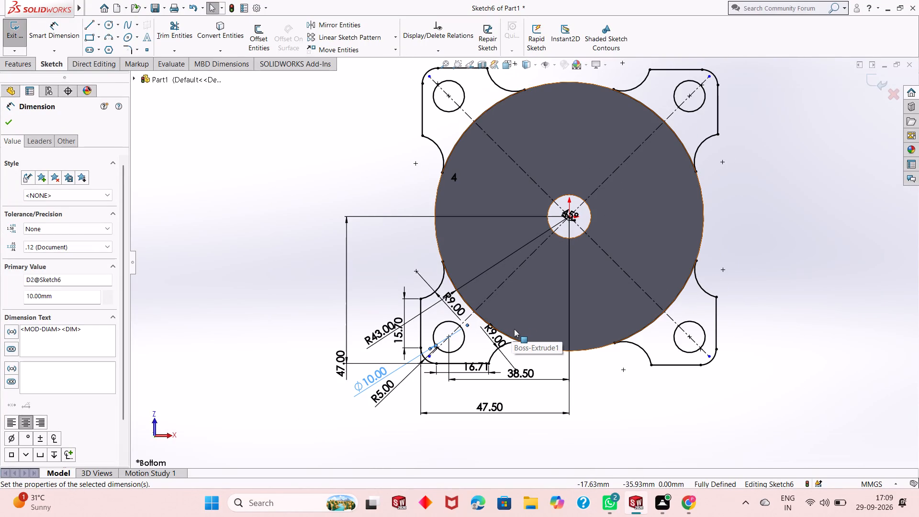
pyautogui.scroll(3, 514, 329)
pyautogui.scroll(-7, 576, 231)
pyautogui.scroll(-2, 470, 250)
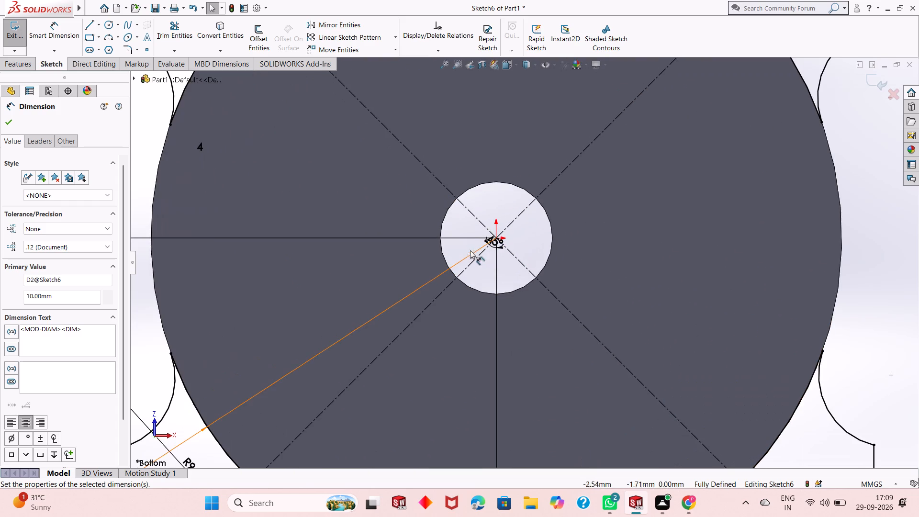
pyautogui.scroll(6, 531, 261)
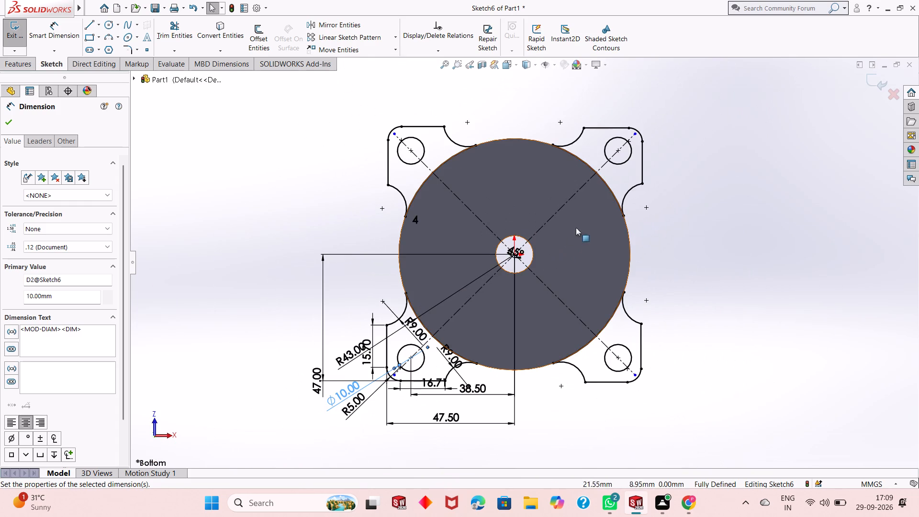
pyautogui.moveTo(661, 238); pyautogui.dragTo(666, 273, button='middle')
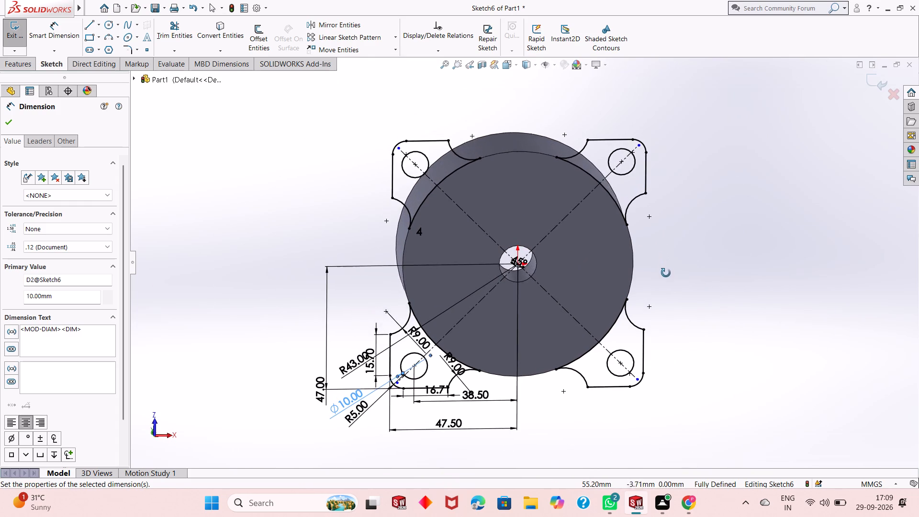
pyautogui.moveTo(666, 273); pyautogui.dragTo(516, 314, button='middle')
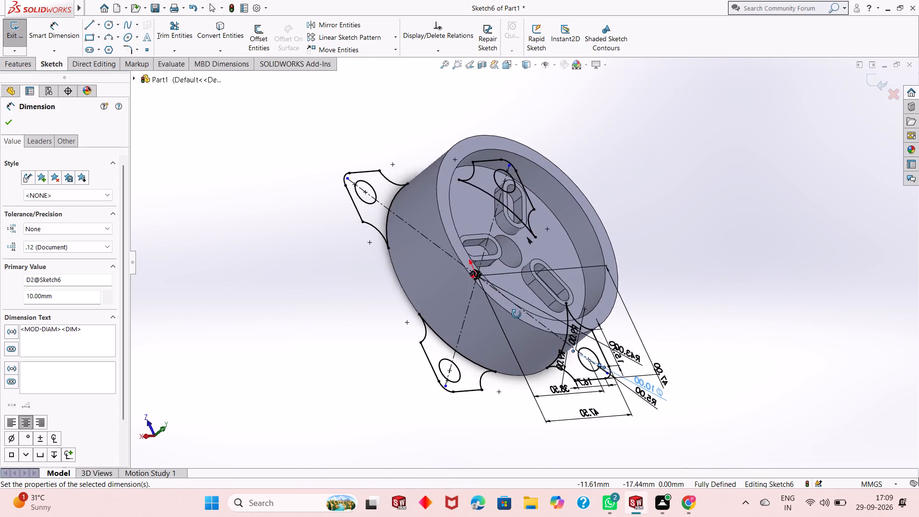
pyautogui.moveTo(516, 314); pyautogui.dragTo(628, 241, button='middle')
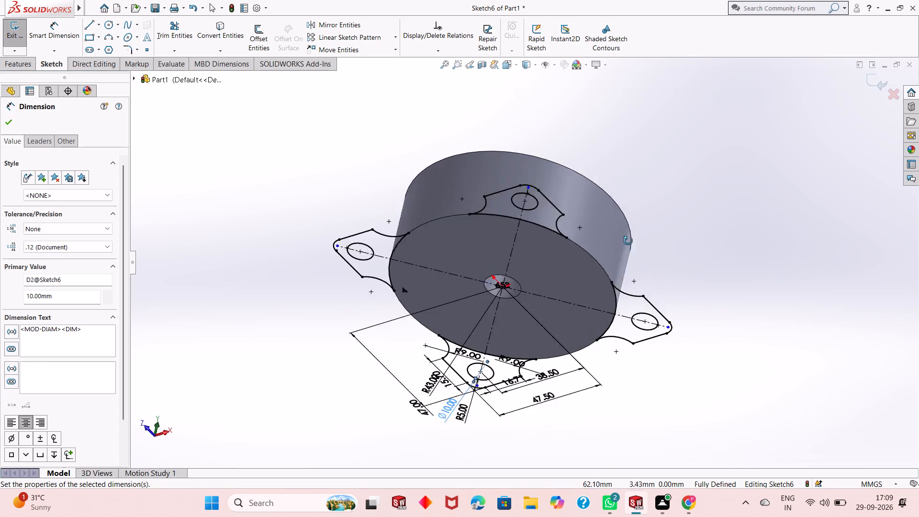
pyautogui.moveTo(628, 241); pyautogui.dragTo(625, 263, button='middle')
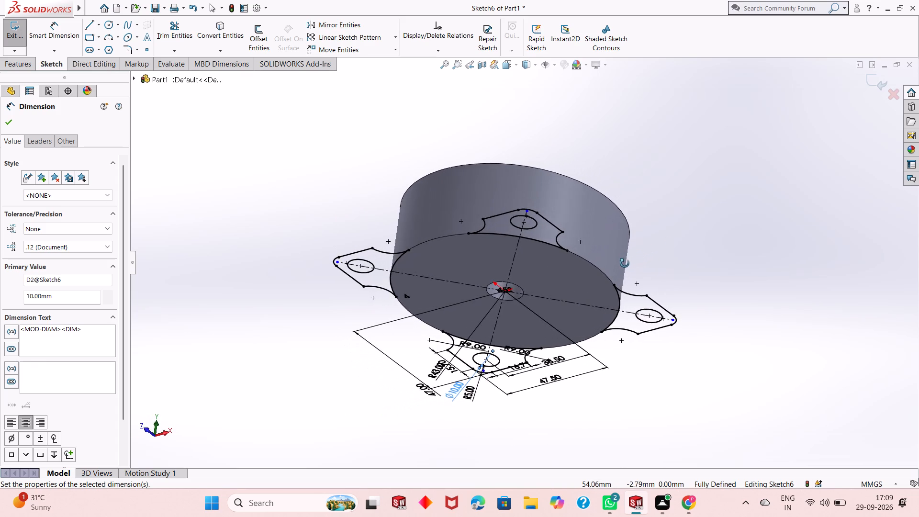
pyautogui.moveTo(625, 263); pyautogui.dragTo(543, 348, button='middle')
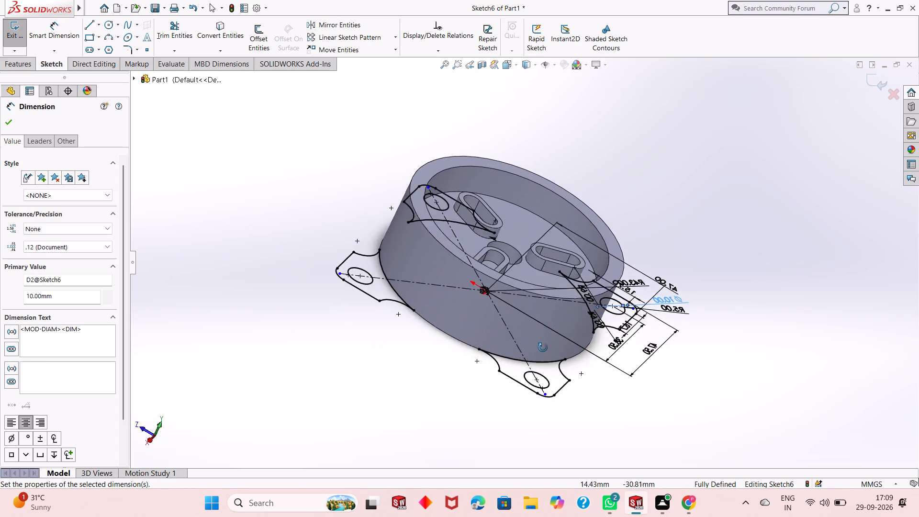
pyautogui.moveTo(543, 348); pyautogui.dragTo(520, 390, button='middle')
pyautogui.scroll(1, 514, 404)
pyautogui.scroll(-3, 523, 292)
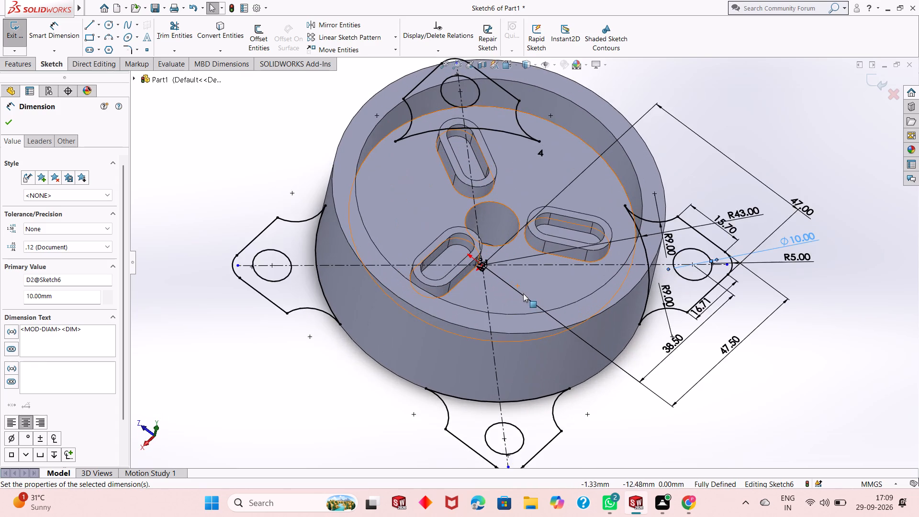
pyautogui.scroll(-1, 523, 293)
pyautogui.scroll(3, 521, 295)
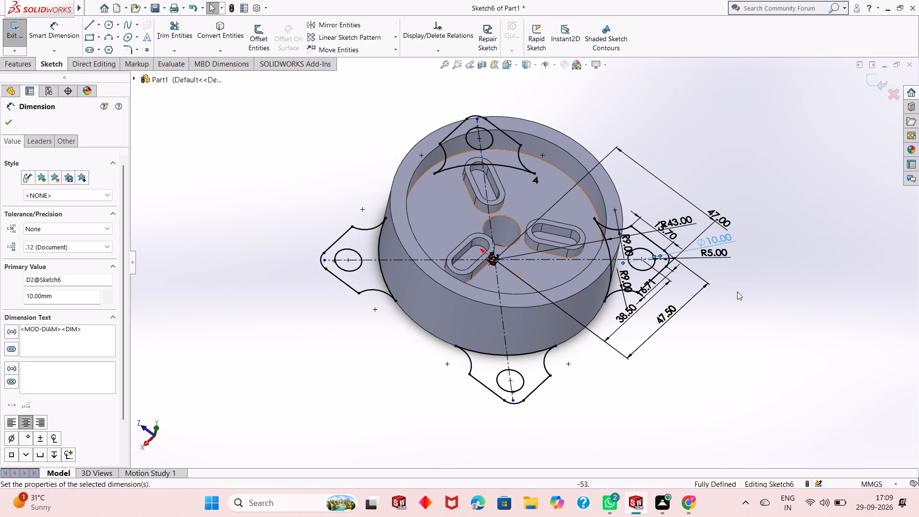
# Extrude the four lug profiles 18 mm blind from the sketch plane, reversed to run up the disc's side wall and merged with it.
pyautogui.click(735, 292)
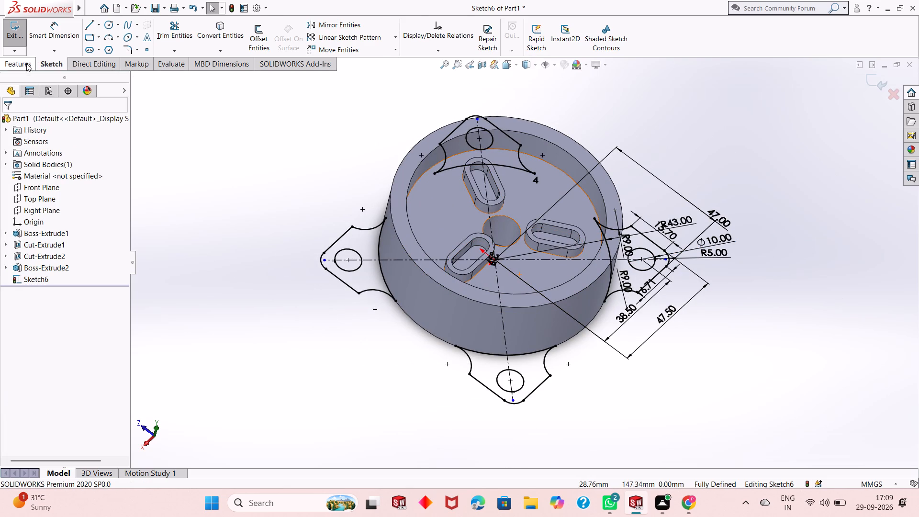
pyautogui.click(26, 63)
pyautogui.click(21, 47)
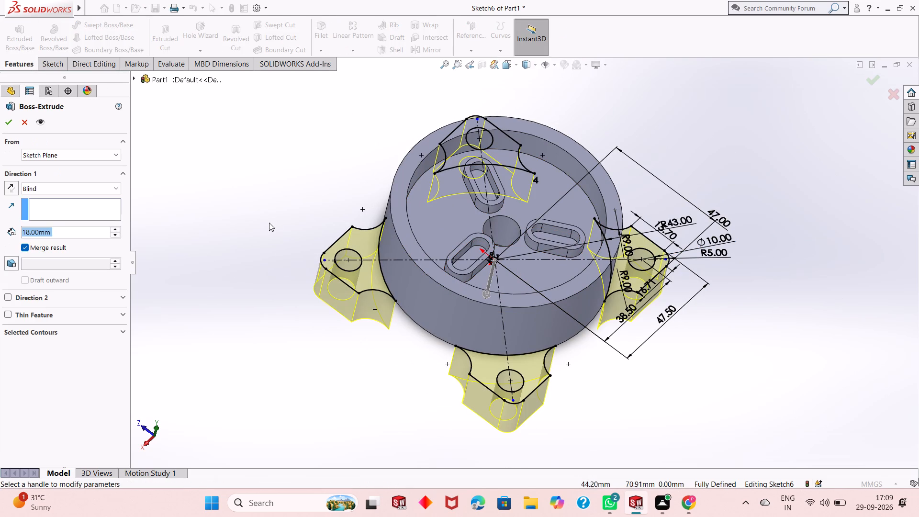
pyautogui.click(11, 190)
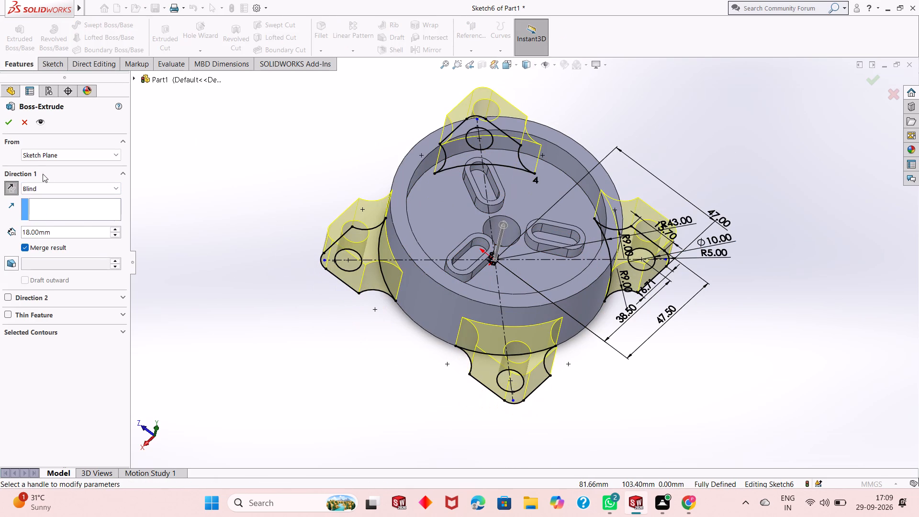
pyautogui.click(10, 122)
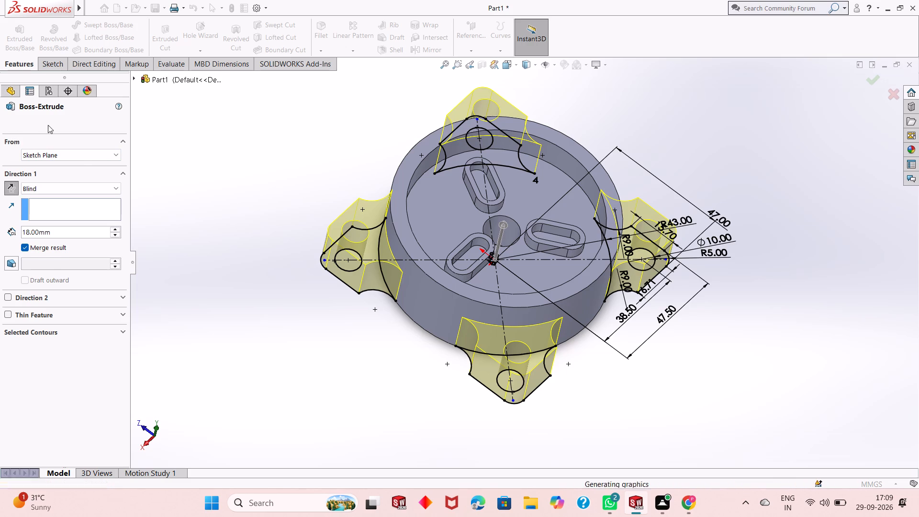
pyautogui.click(297, 313)
# Inspect the four extruded lugs and their holes from the recessed side, the side wall and the underside.
pyautogui.scroll(-3, 560, 181)
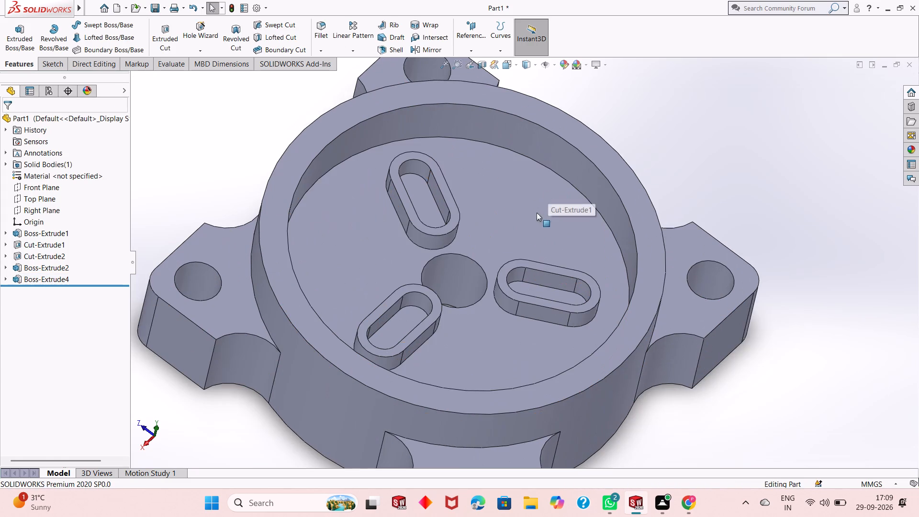
pyautogui.scroll(3, 482, 252)
pyautogui.moveTo(509, 319); pyautogui.dragTo(510, 310, button='middle')
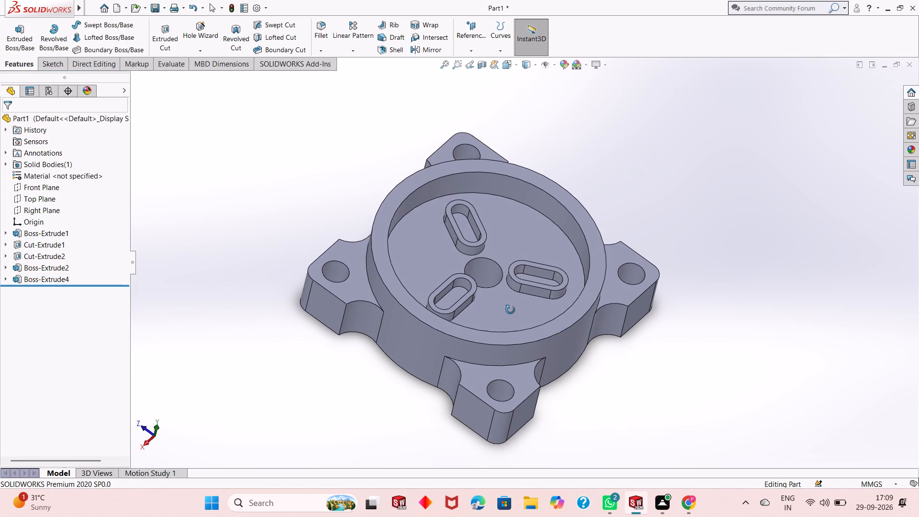
pyautogui.moveTo(510, 310); pyautogui.dragTo(512, 305, button='middle')
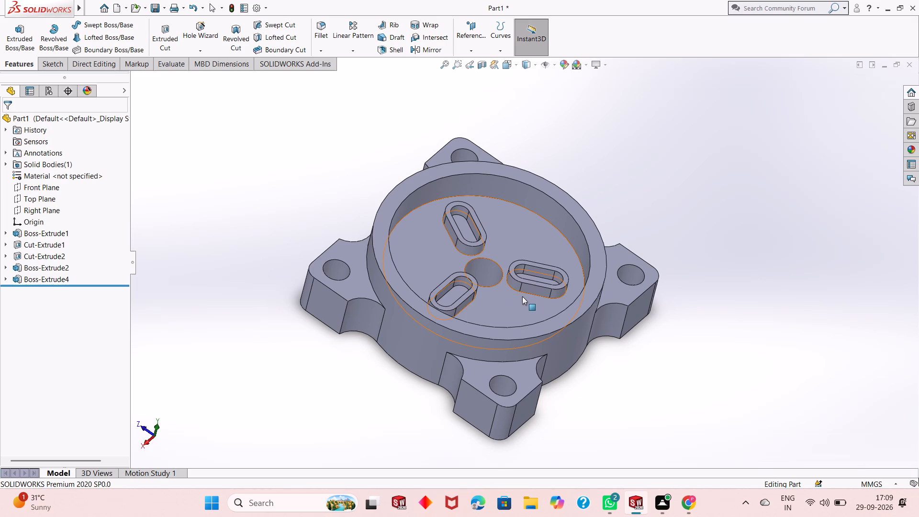
pyautogui.scroll(-1, 645, 323)
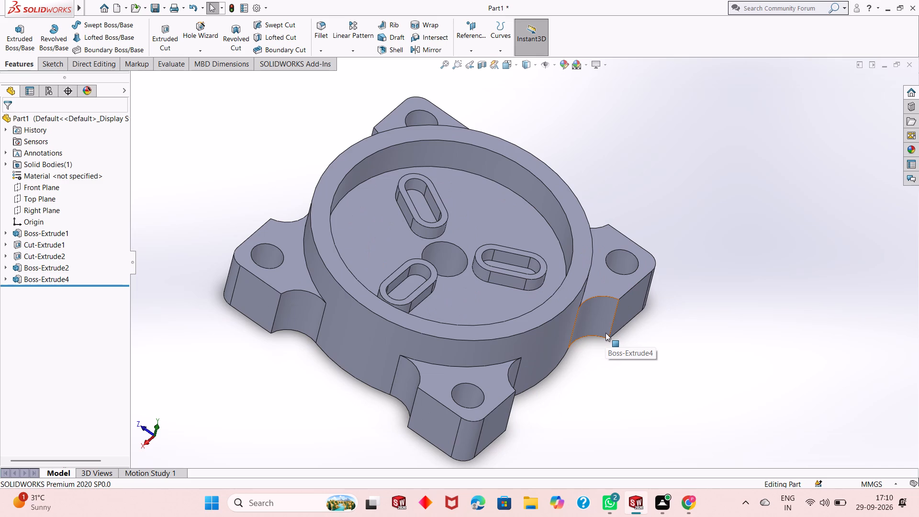
pyautogui.moveTo(585, 382); pyautogui.dragTo(571, 263, button='middle')
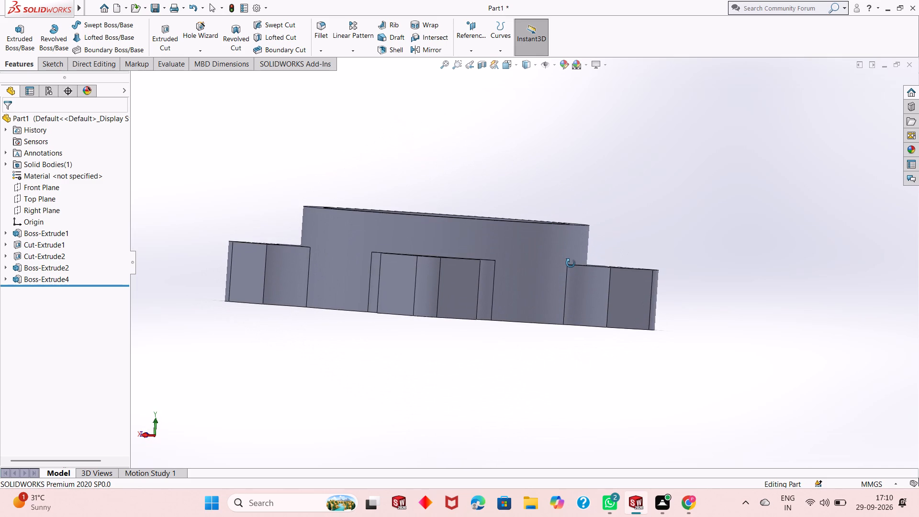
pyautogui.moveTo(571, 263); pyautogui.dragTo(582, 231, button='middle')
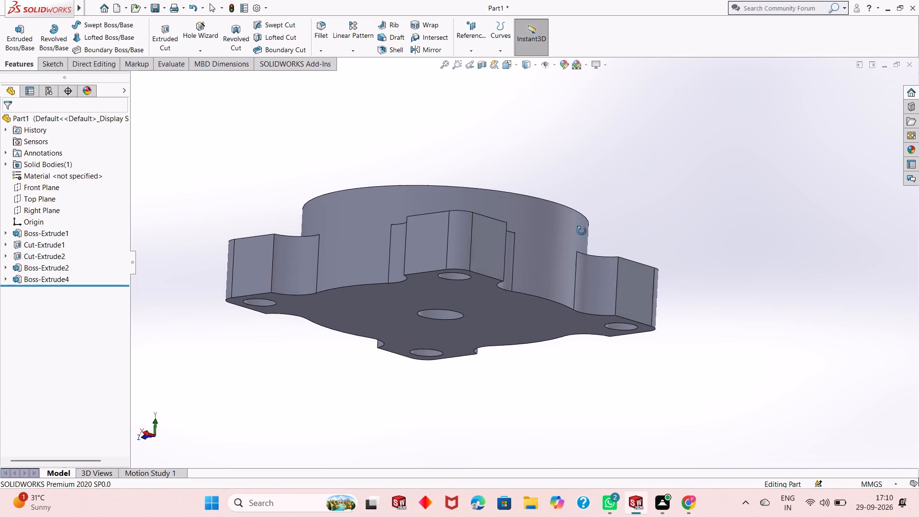
pyautogui.moveTo(582, 231); pyautogui.dragTo(582, 228, button='middle')
pyautogui.moveTo(564, 361); pyautogui.dragTo(573, 296, button='middle')
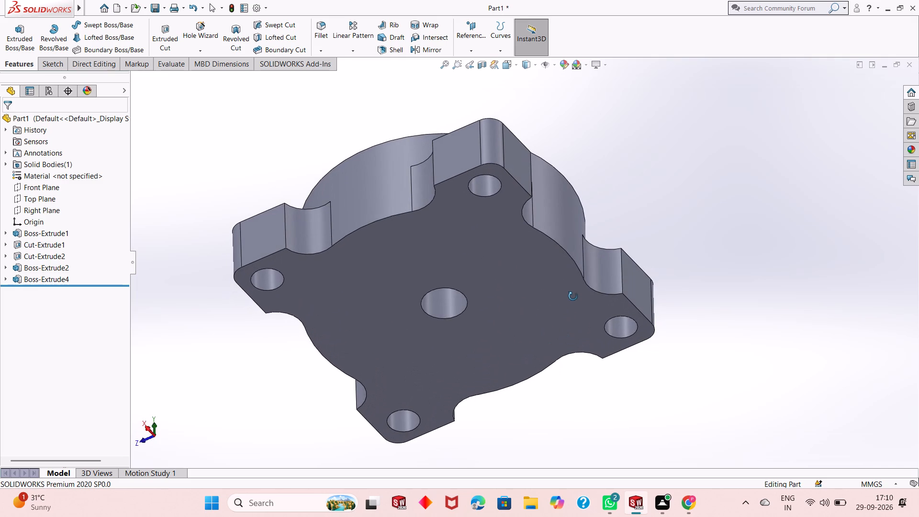
pyautogui.moveTo(573, 296); pyautogui.dragTo(586, 260, button='middle')
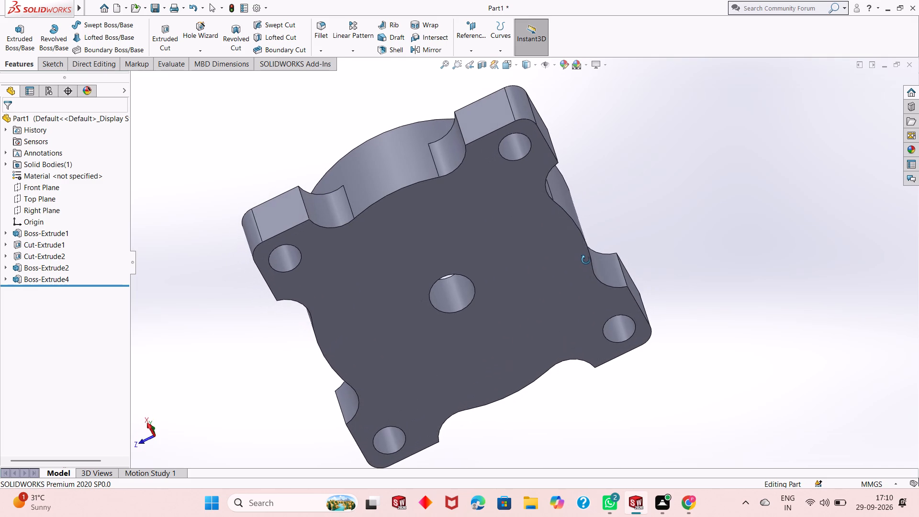
# Inspect the finished lugs, their junctions with the disc's side wall, and the recessed side from several angles.
pyautogui.moveTo(586, 260); pyautogui.dragTo(587, 260, button='middle')
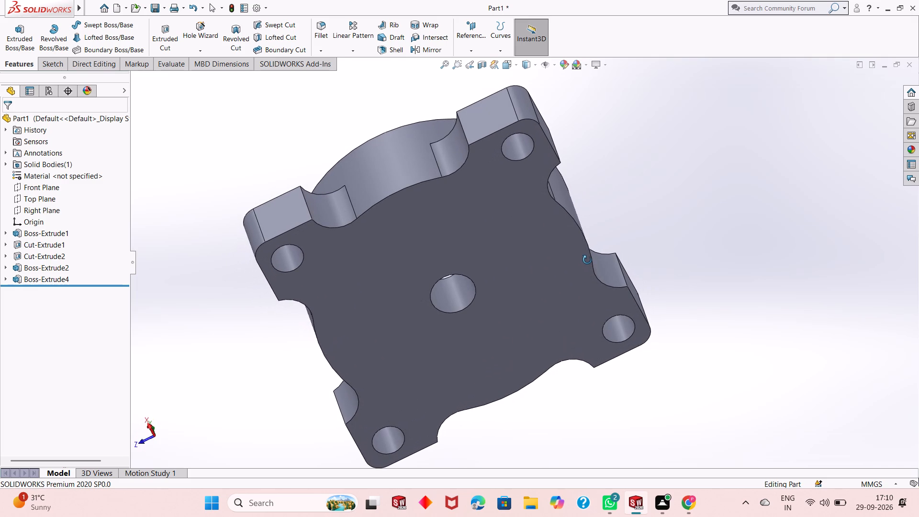
pyautogui.moveTo(587, 260); pyautogui.dragTo(577, 301, button='middle')
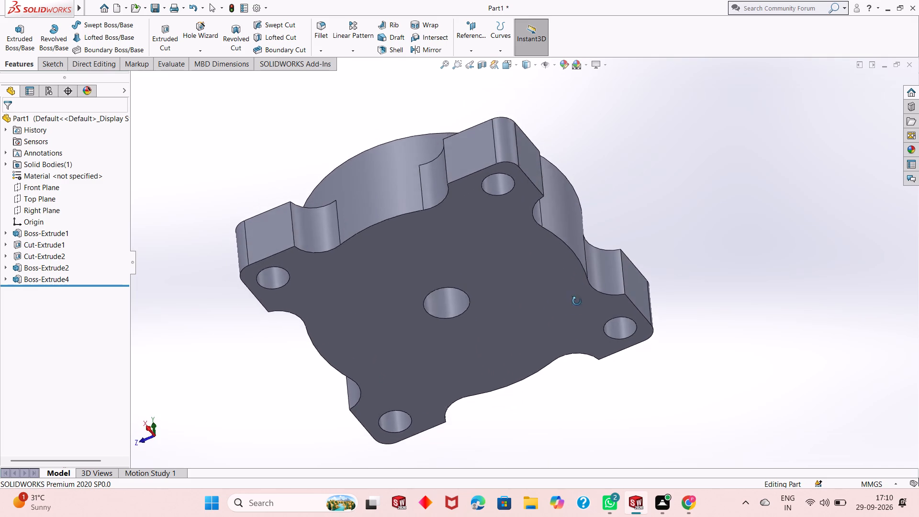
pyautogui.moveTo(577, 301); pyautogui.dragTo(569, 378, button='middle')
pyautogui.moveTo(616, 211); pyautogui.dragTo(603, 243, button='middle')
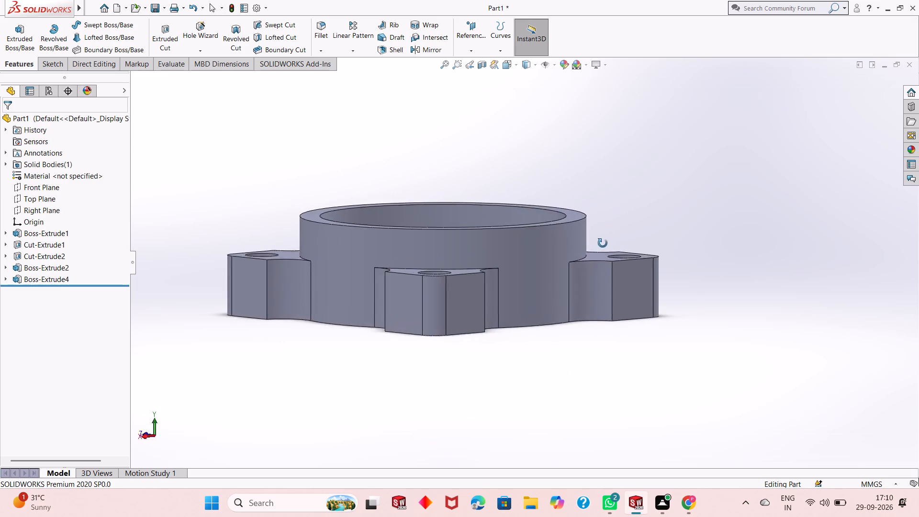
pyautogui.moveTo(603, 243); pyautogui.dragTo(600, 333, button='middle')
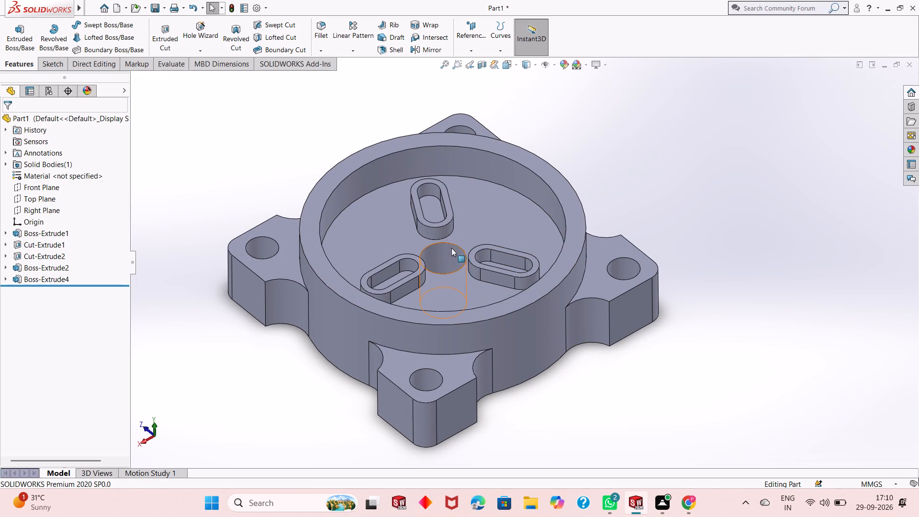
pyautogui.moveTo(532, 204); pyautogui.dragTo(544, 280, button='middle')
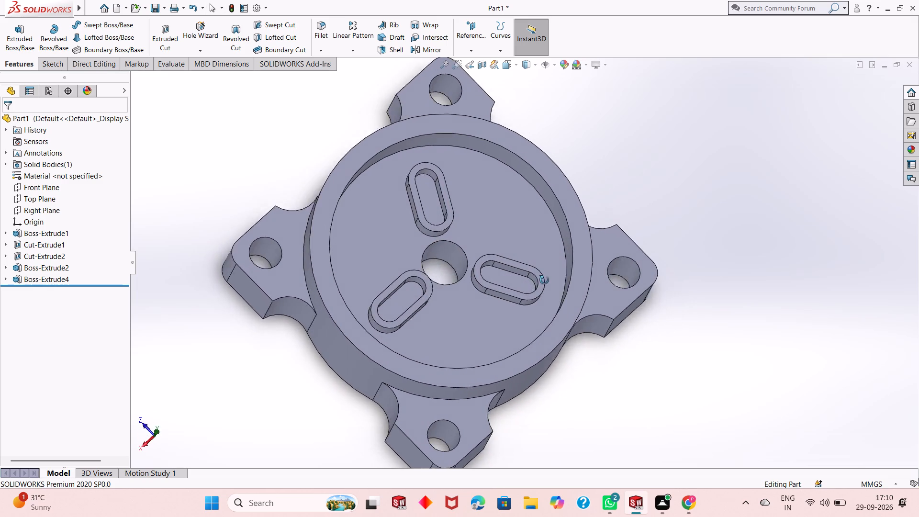
pyautogui.moveTo(544, 280); pyautogui.dragTo(543, 231, button='middle')
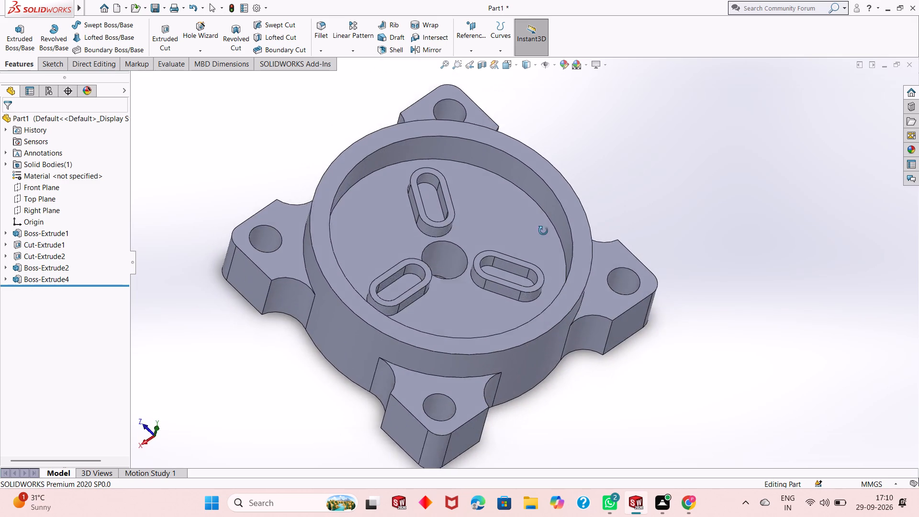
pyautogui.moveTo(543, 231); pyautogui.dragTo(521, 184, button='middle')
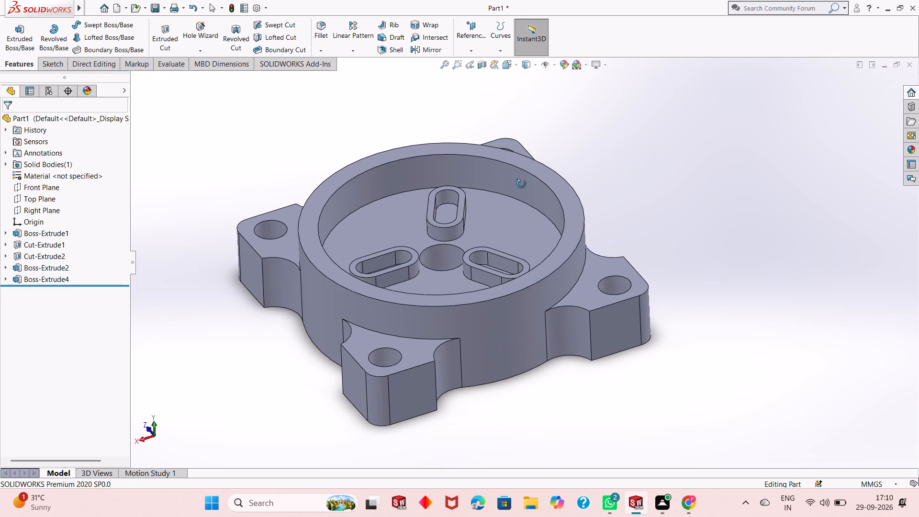
pyautogui.moveTo(521, 184); pyautogui.dragTo(571, 151, button='middle')
pyautogui.scroll(-1, 387, 201)
pyautogui.scroll(1, 464, 265)
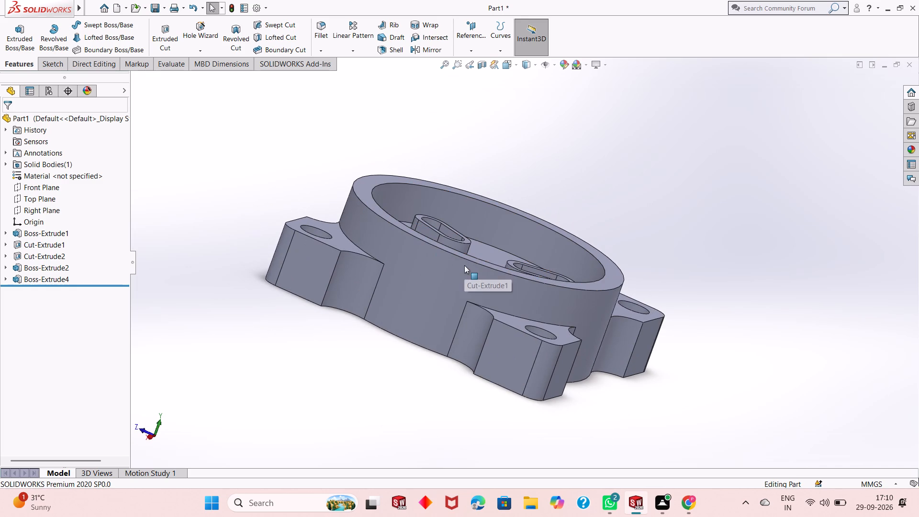
pyautogui.moveTo(601, 208); pyautogui.dragTo(517, 254, button='middle')
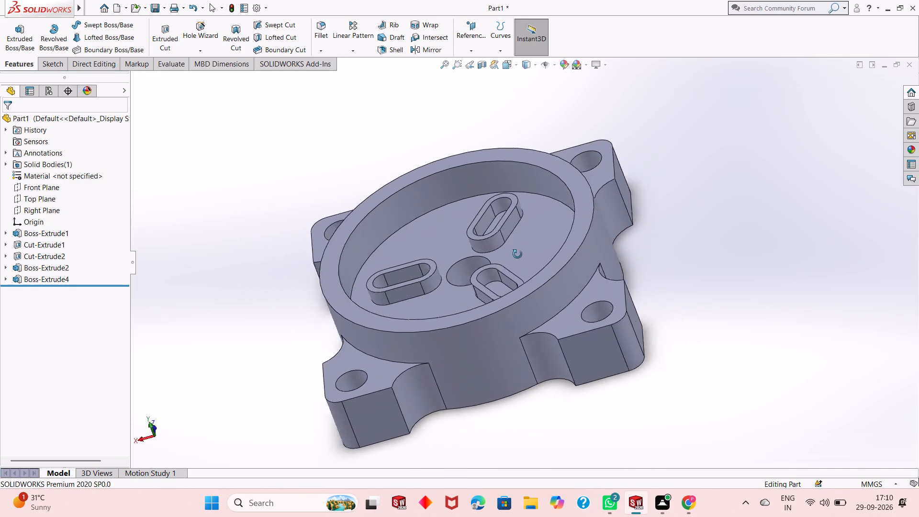
pyautogui.moveTo(517, 254); pyautogui.dragTo(501, 264, button='middle')
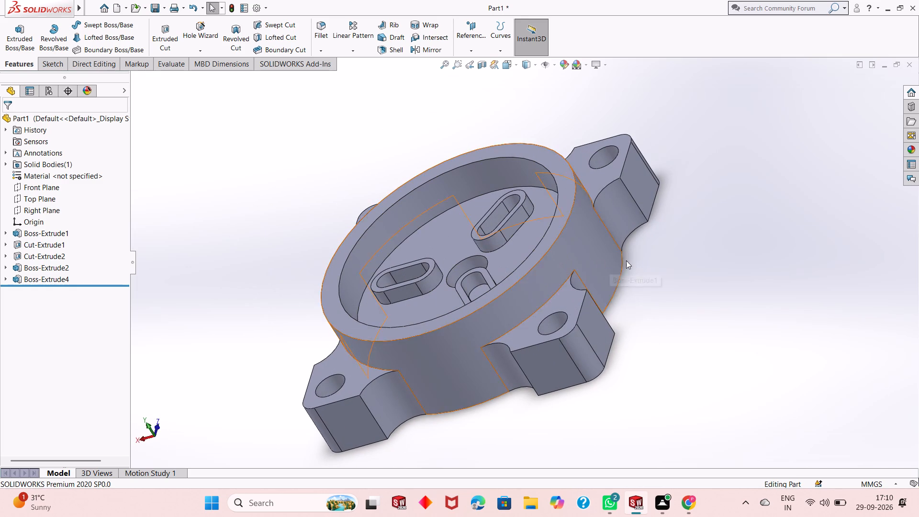
pyautogui.moveTo(632, 263); pyautogui.dragTo(705, 214, button='middle')
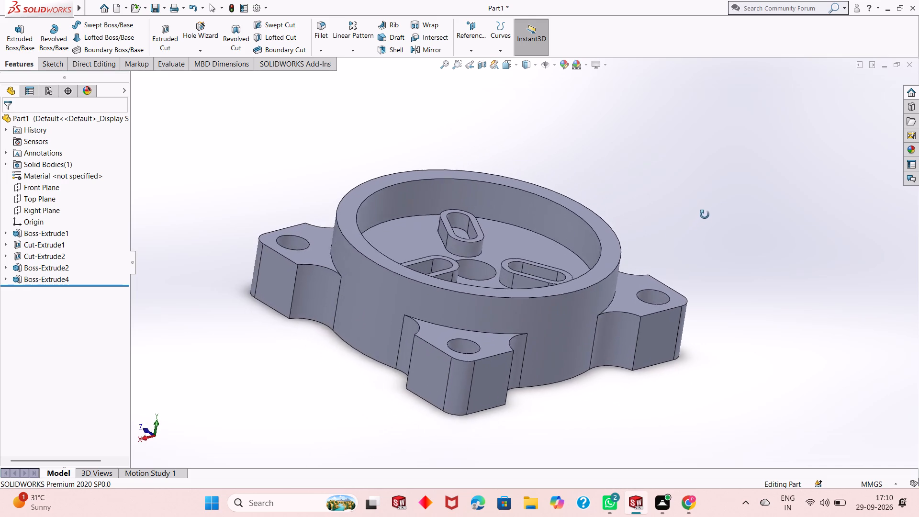
pyautogui.moveTo(705, 214); pyautogui.dragTo(695, 291, button='middle')
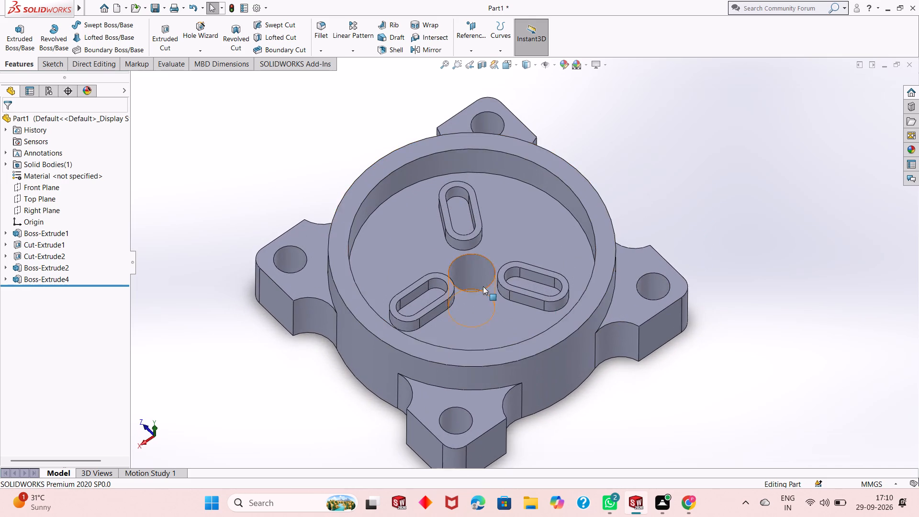
# Examine the centre hole and the three slotted rims inside the recess up close.
pyautogui.scroll(-3, 483, 286)
pyautogui.scroll(2, 543, 309)
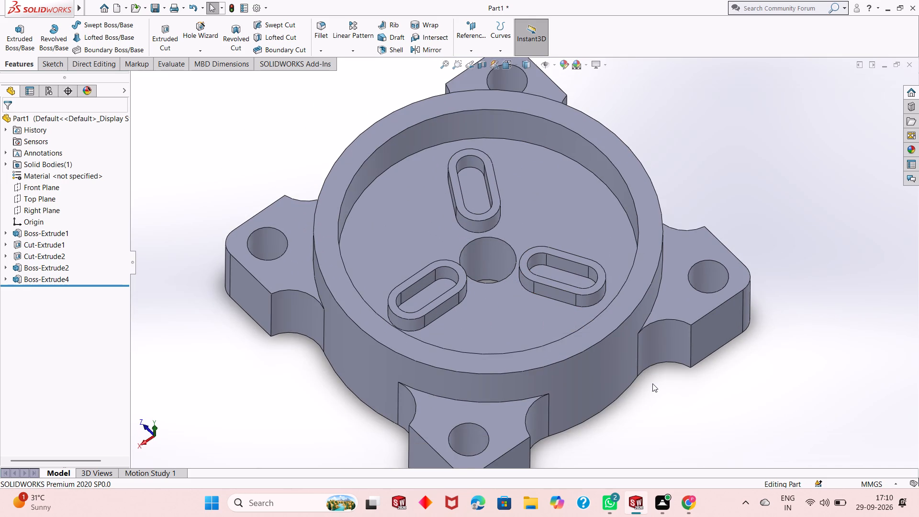
pyautogui.moveTo(653, 390); pyautogui.dragTo(651, 353, button='middle')
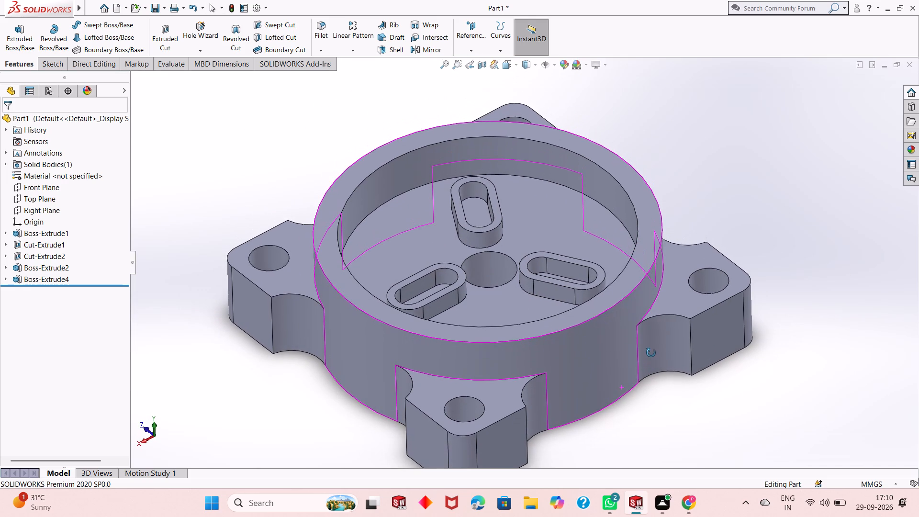
pyautogui.moveTo(651, 353); pyautogui.dragTo(654, 421, button='middle')
pyautogui.scroll(-3, 476, 260)
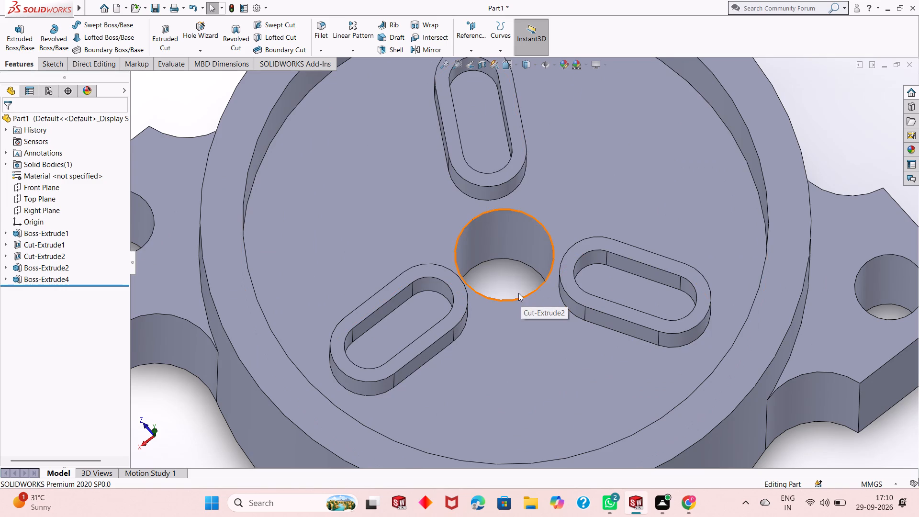
pyautogui.scroll(2, 491, 315)
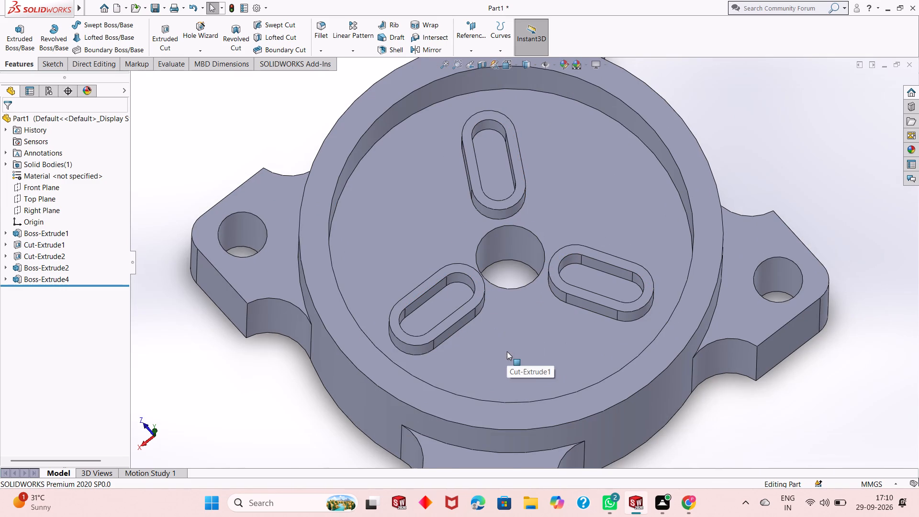
pyautogui.scroll(1, 507, 351)
pyautogui.moveTo(543, 352); pyautogui.dragTo(553, 327, button='middle')
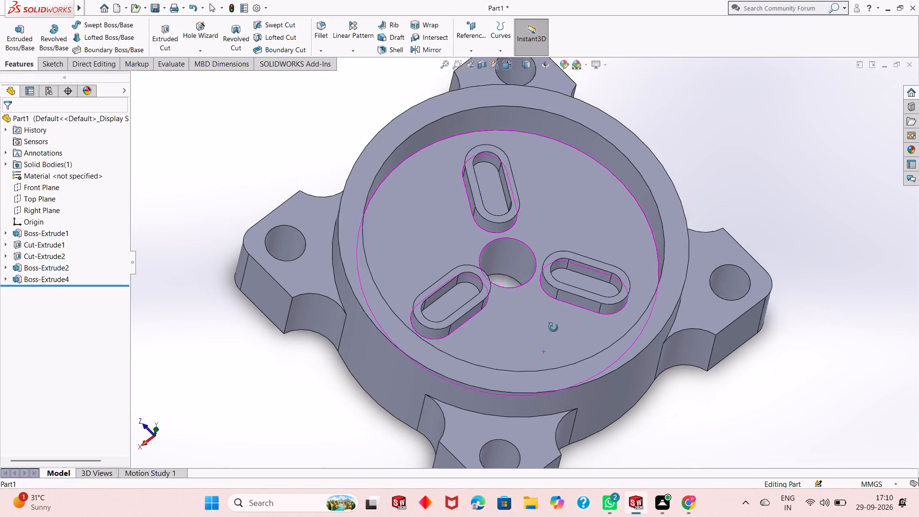
pyautogui.moveTo(553, 327); pyautogui.dragTo(570, 287, button='middle')
pyautogui.scroll(-2, 525, 335)
pyautogui.scroll(3, 519, 338)
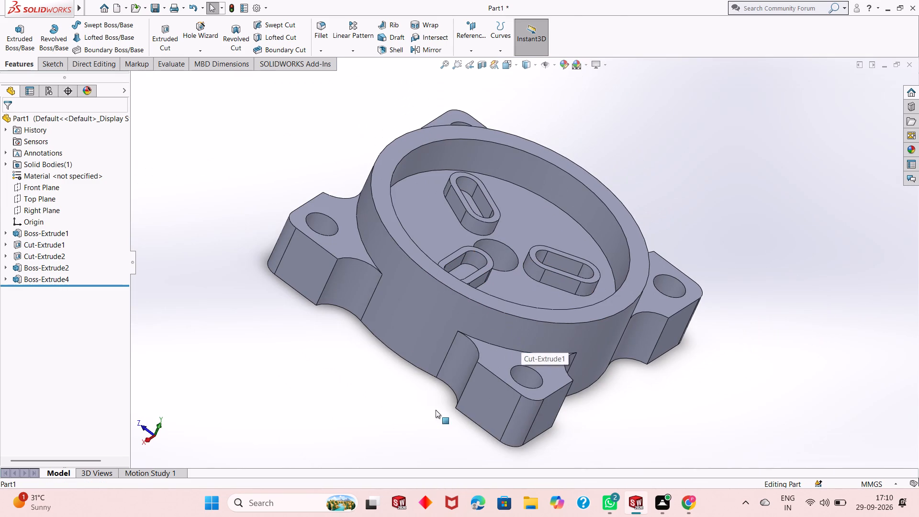
# Start a new sketch on the part's flat bottom face, spanning the disc and its four lugs.
pyautogui.moveTo(430, 401); pyautogui.dragTo(540, 116, button='middle')
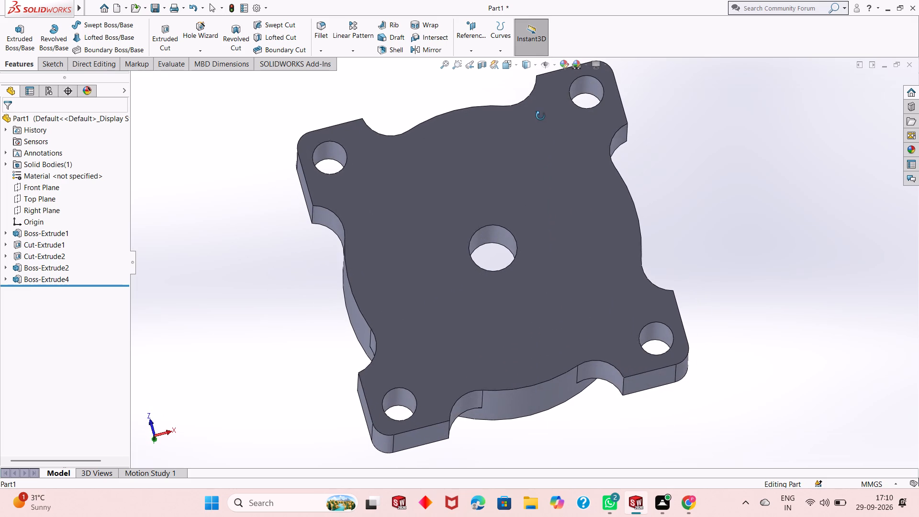
pyautogui.moveTo(540, 116); pyautogui.dragTo(540, 115, button='middle')
pyautogui.moveTo(314, 345); pyautogui.dragTo(314, 346, button='middle')
pyautogui.moveTo(314, 346); pyautogui.dragTo(446, 343, button='middle')
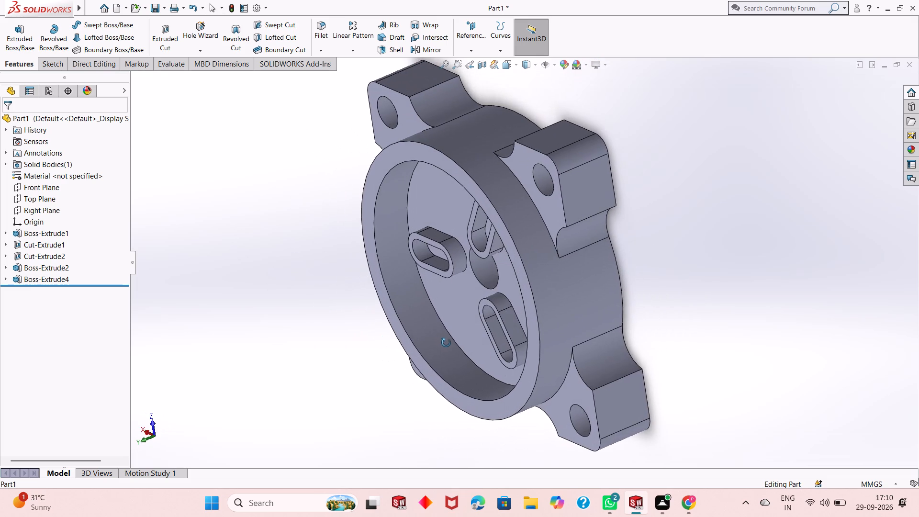
pyautogui.moveTo(446, 343); pyautogui.dragTo(325, 376, button='middle')
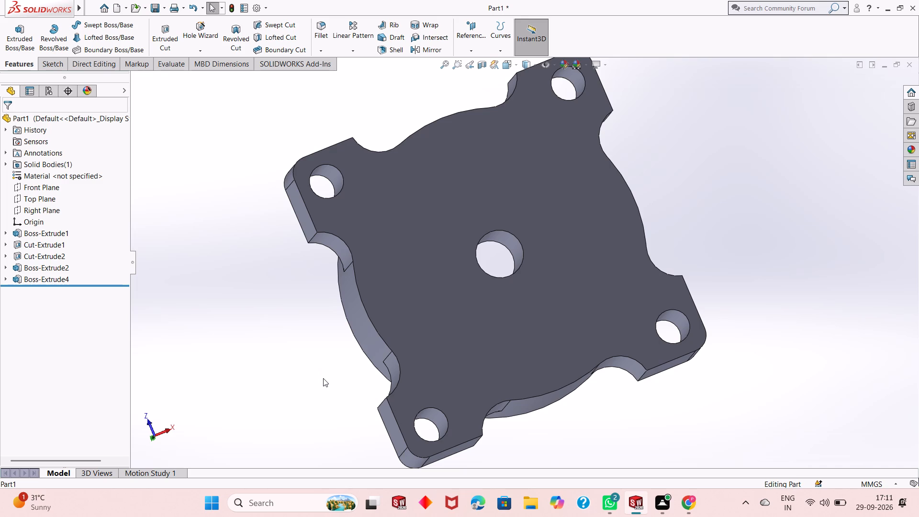
pyautogui.scroll(-2, 490, 327)
pyautogui.scroll(2, 490, 327)
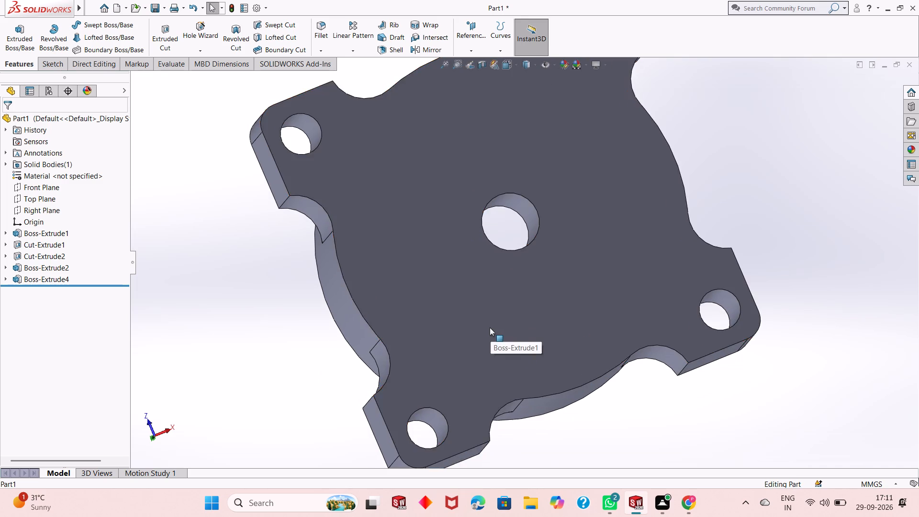
pyautogui.scroll(2, 490, 327)
pyautogui.scroll(-2, 546, 196)
pyautogui.click(456, 321)
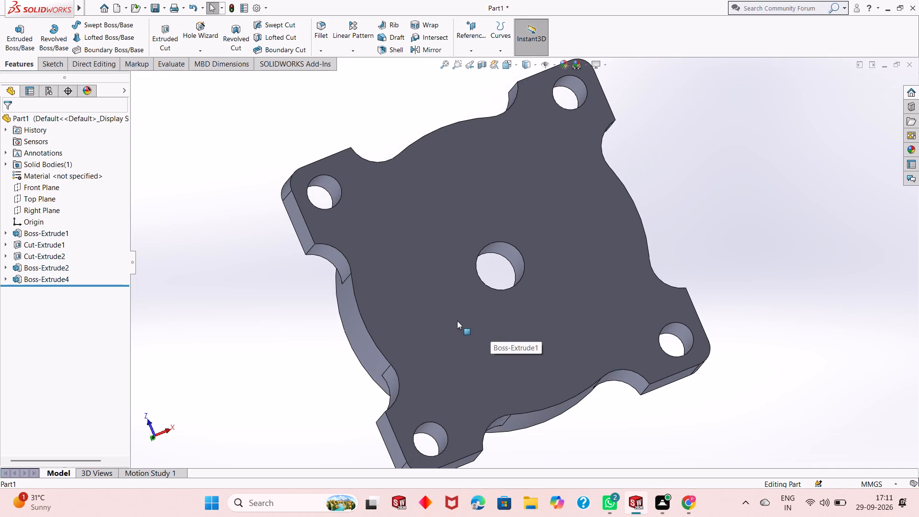
pyautogui.click(498, 299)
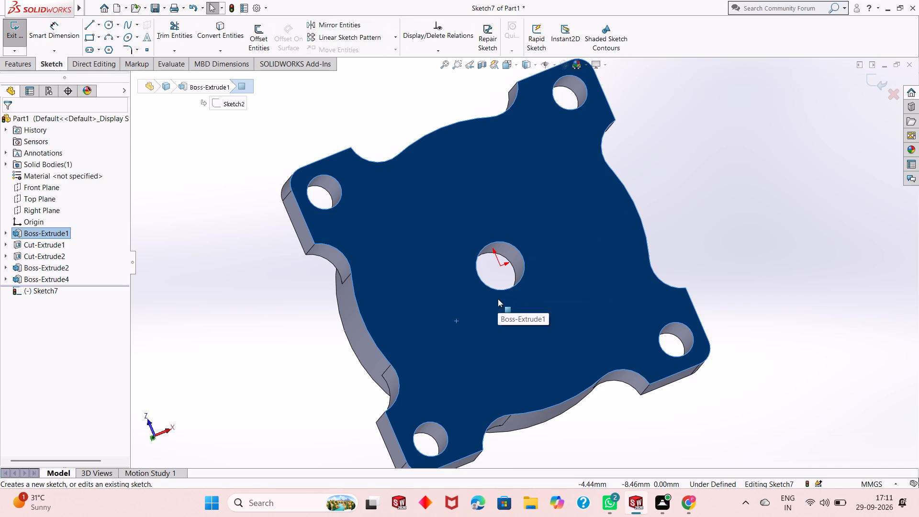
pyautogui.hotkey('ctrl', '8')
pyautogui.press('Escape')
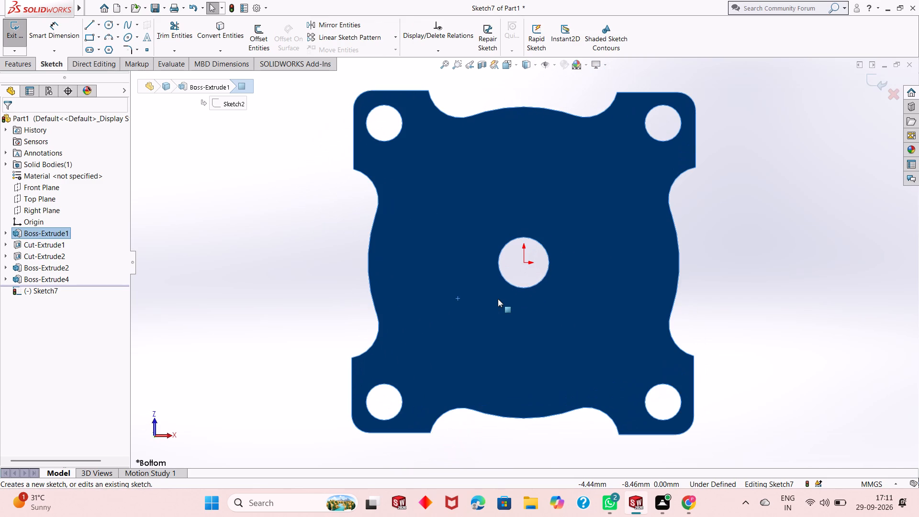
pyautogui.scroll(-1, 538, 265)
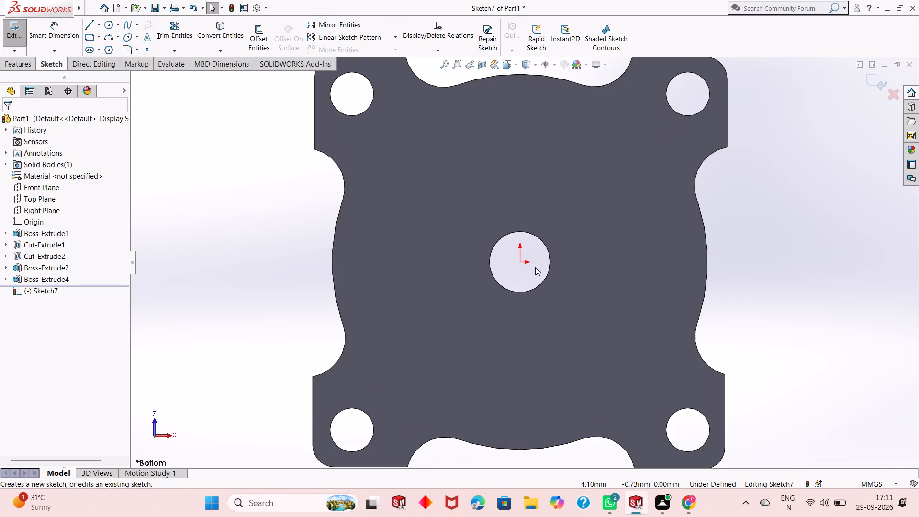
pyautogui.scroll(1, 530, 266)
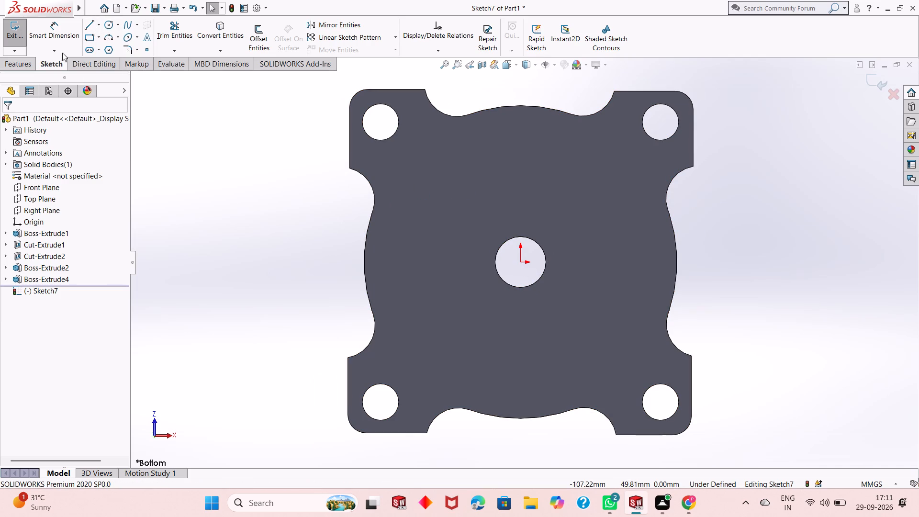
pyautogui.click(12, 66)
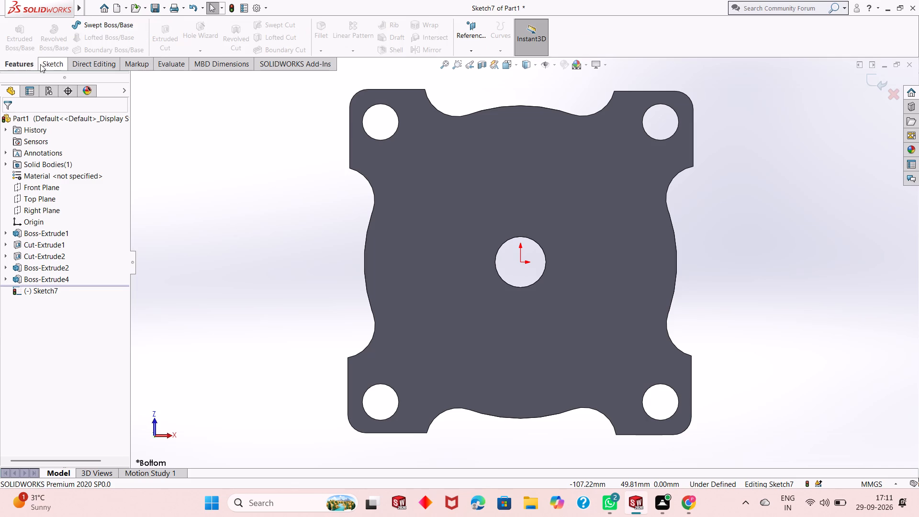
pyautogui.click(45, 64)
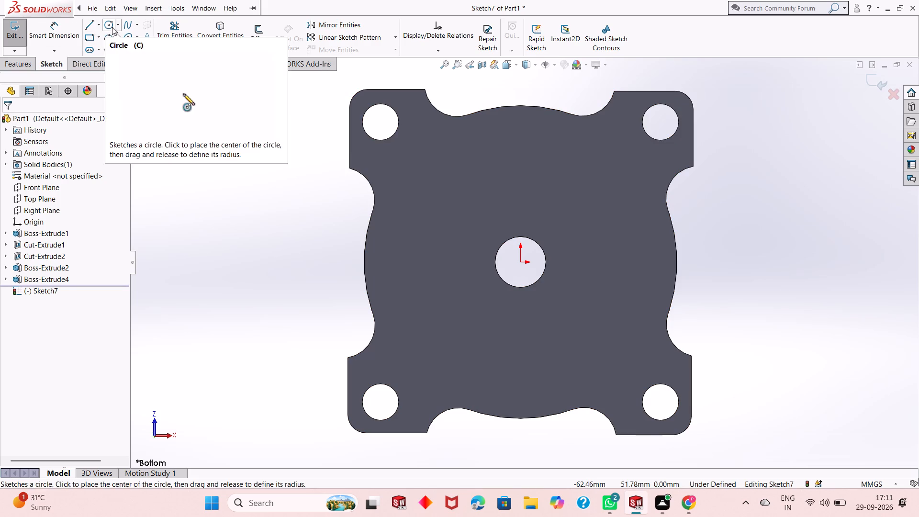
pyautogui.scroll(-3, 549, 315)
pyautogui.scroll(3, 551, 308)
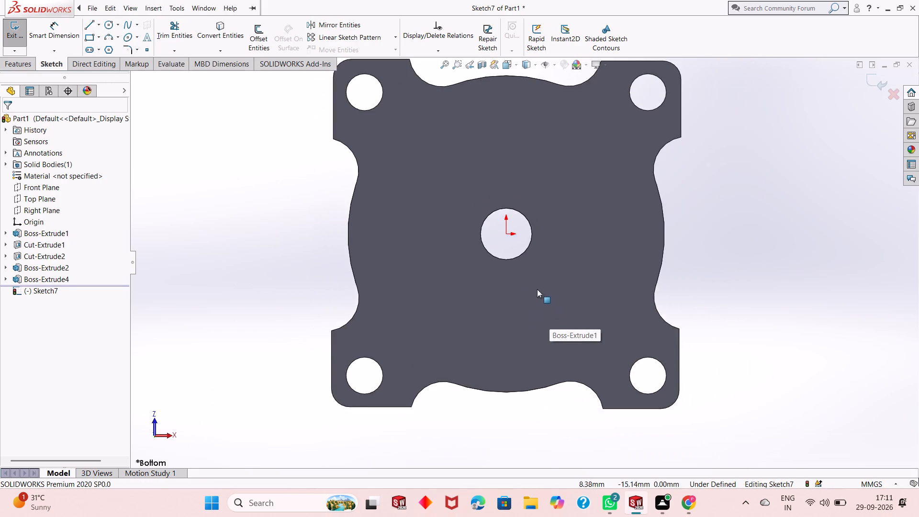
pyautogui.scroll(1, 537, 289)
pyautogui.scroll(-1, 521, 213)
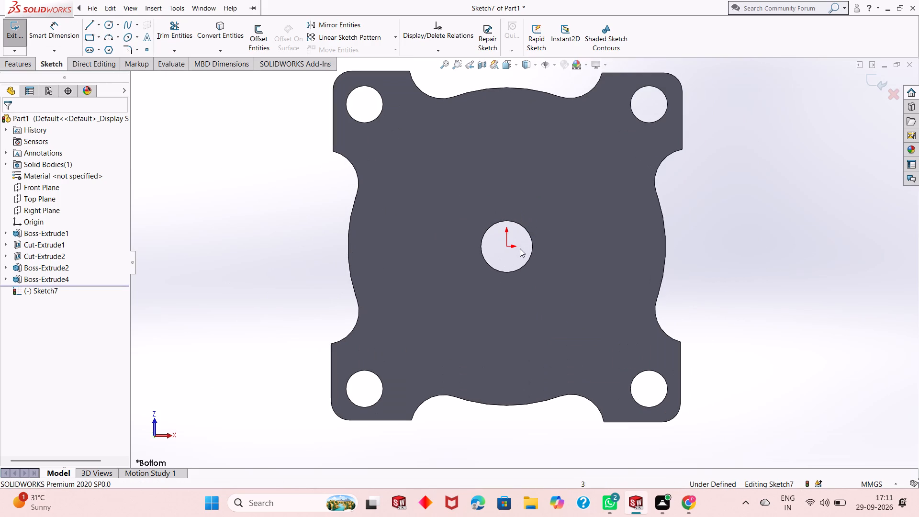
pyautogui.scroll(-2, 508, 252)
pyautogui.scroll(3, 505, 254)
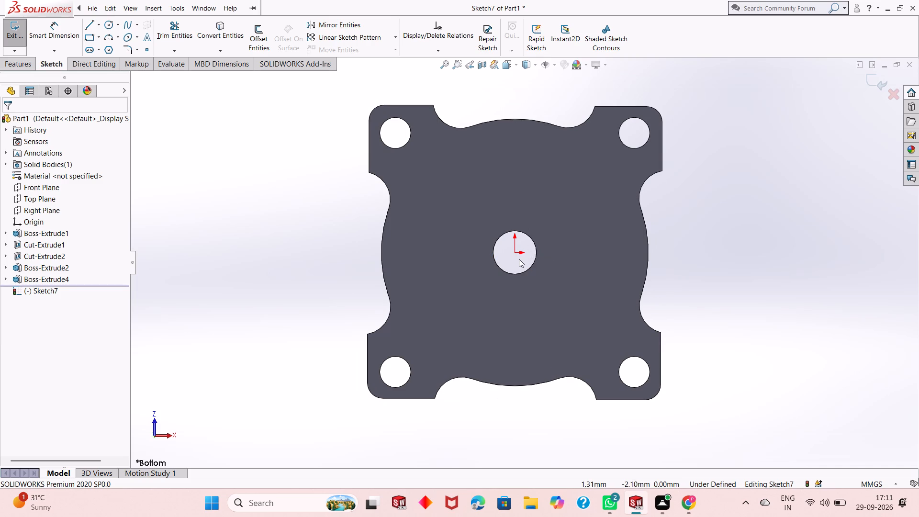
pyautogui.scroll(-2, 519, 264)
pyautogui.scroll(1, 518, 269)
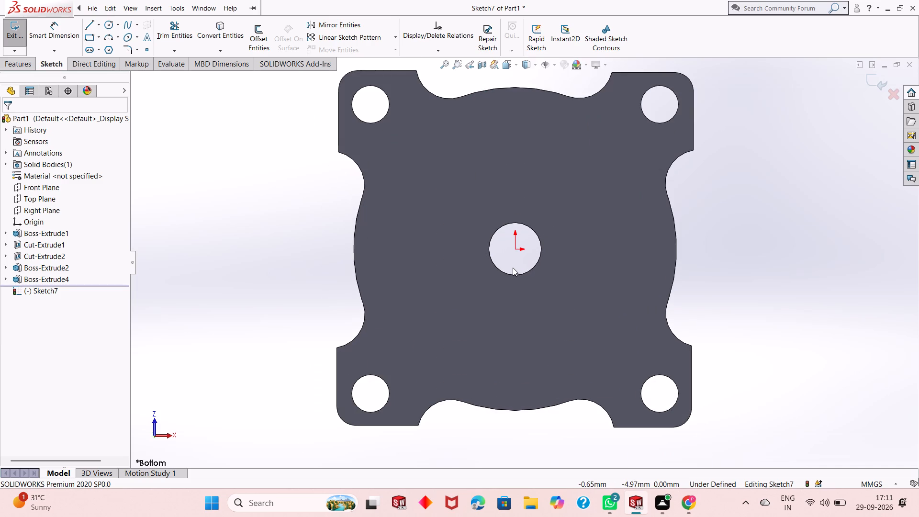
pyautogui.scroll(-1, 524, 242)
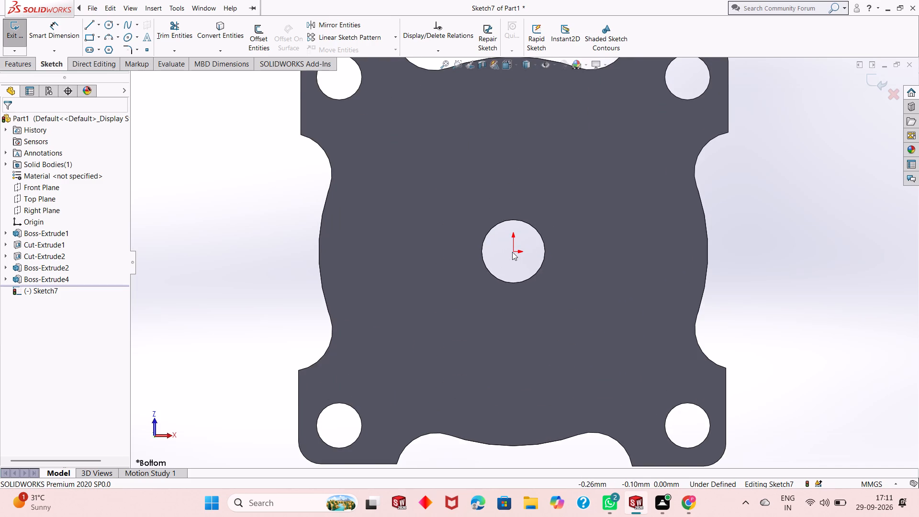
# Examine the centre hole and the overall outline of the disc and lugs on the bottom face.
pyautogui.scroll(-4, 512, 252)
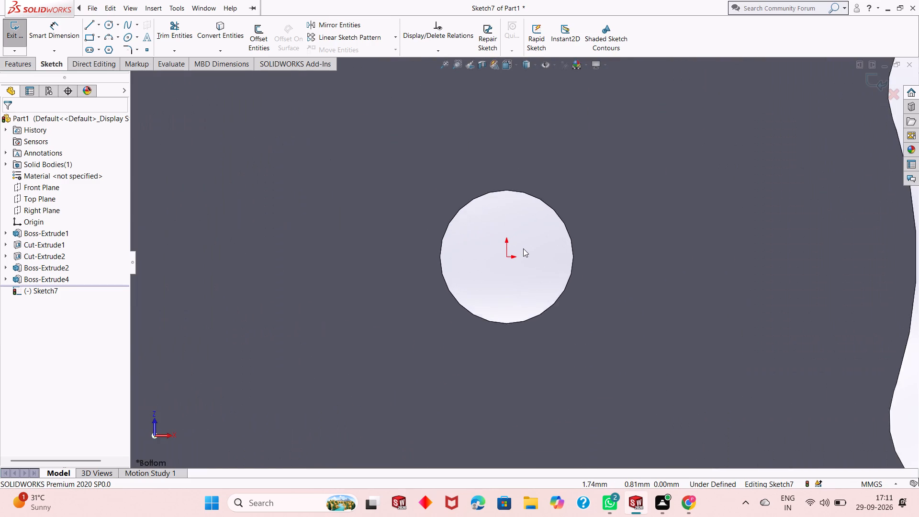
pyautogui.scroll(-1, 523, 248)
pyautogui.scroll(7, 523, 248)
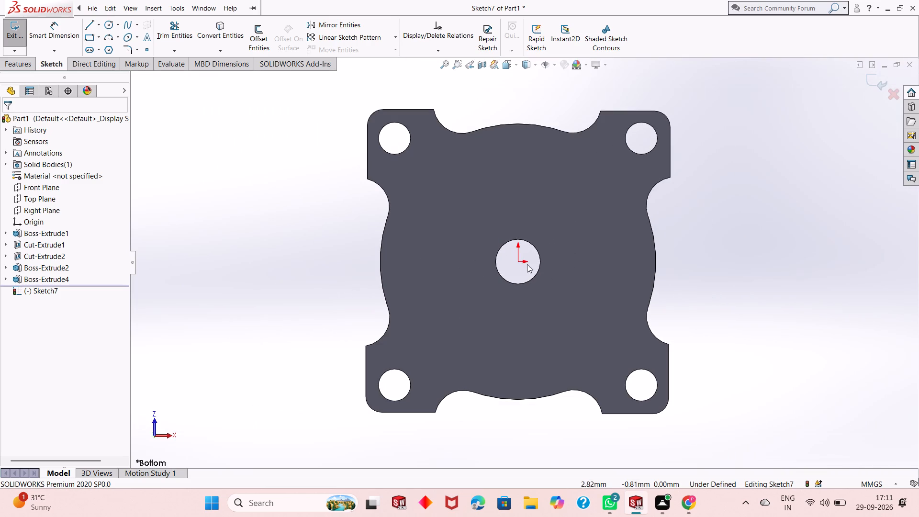
pyautogui.scroll(-7, 521, 257)
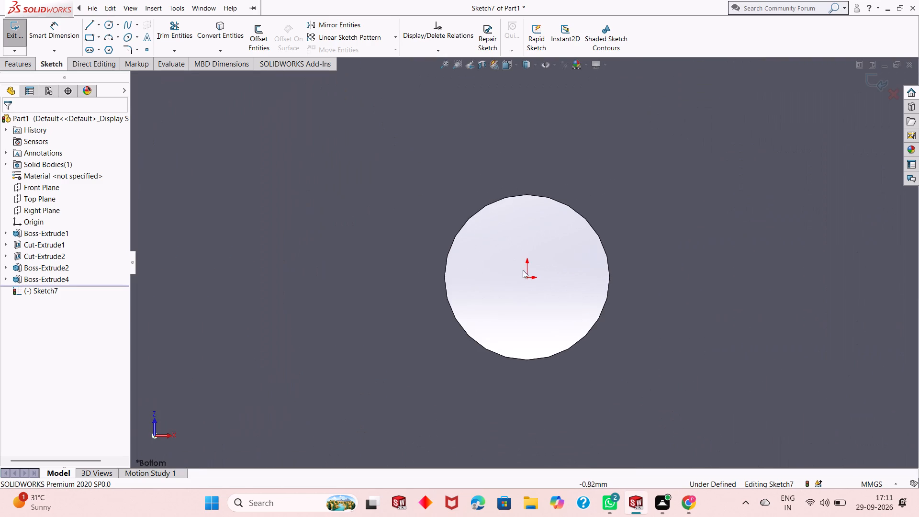
pyautogui.scroll(9, 532, 273)
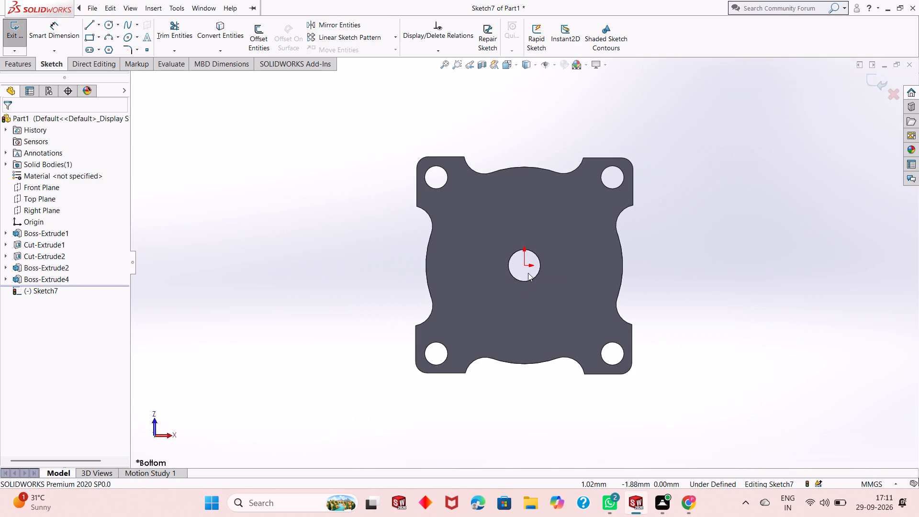
pyautogui.scroll(-3, 524, 266)
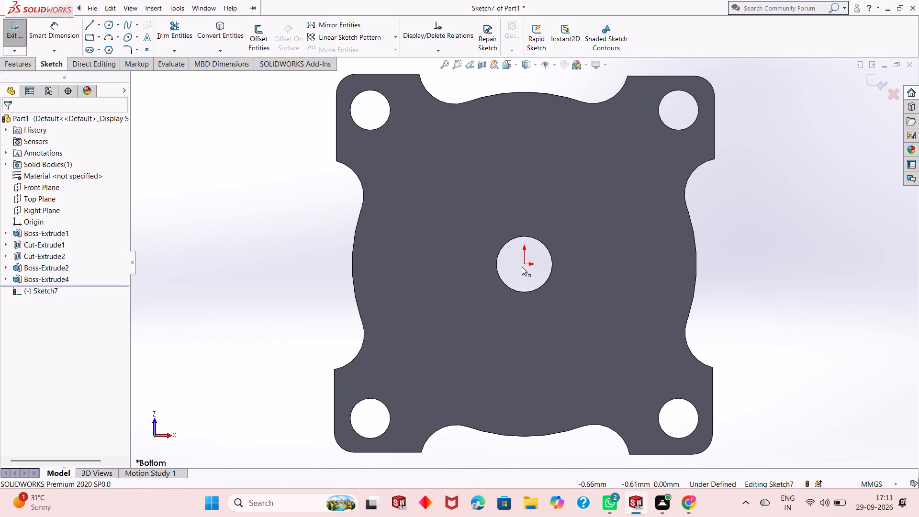
pyautogui.scroll(-2, 522, 267)
pyautogui.scroll(4, 522, 268)
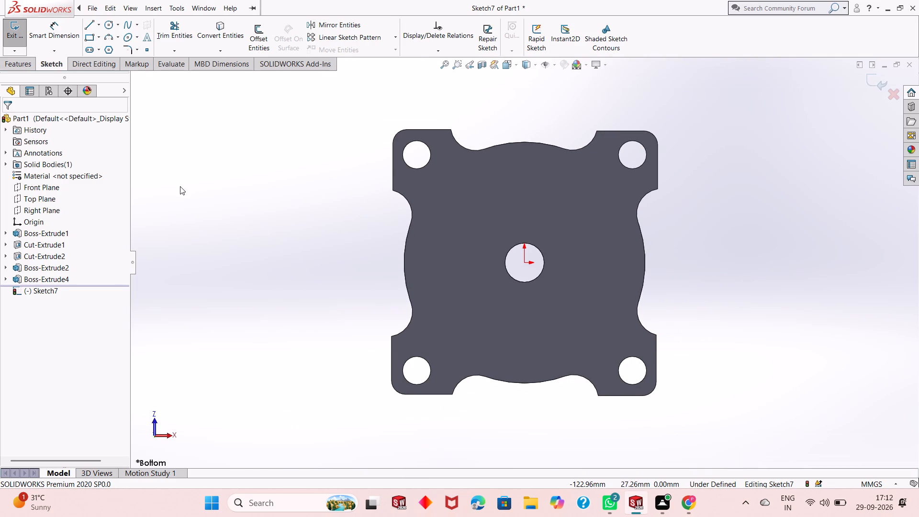
pyautogui.scroll(-2, 511, 278)
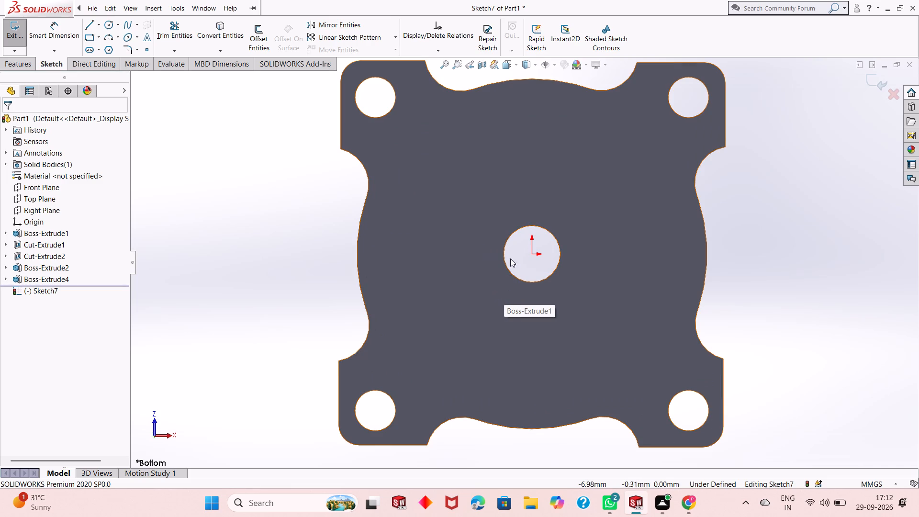
pyautogui.scroll(2, 451, 201)
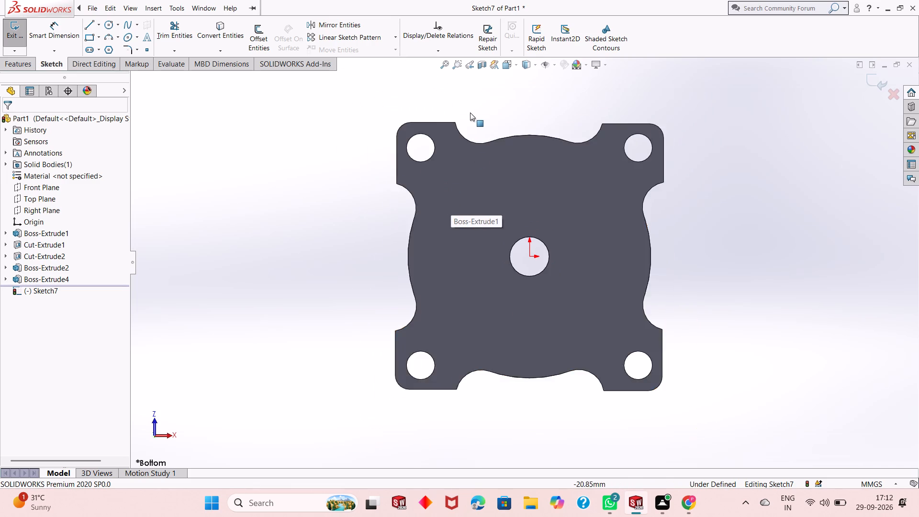
# Examine the upper-left lug, its hole and its junction with the disc up close on the bottom face.
pyautogui.scroll(-2, 470, 112)
pyautogui.scroll(-1, 435, 172)
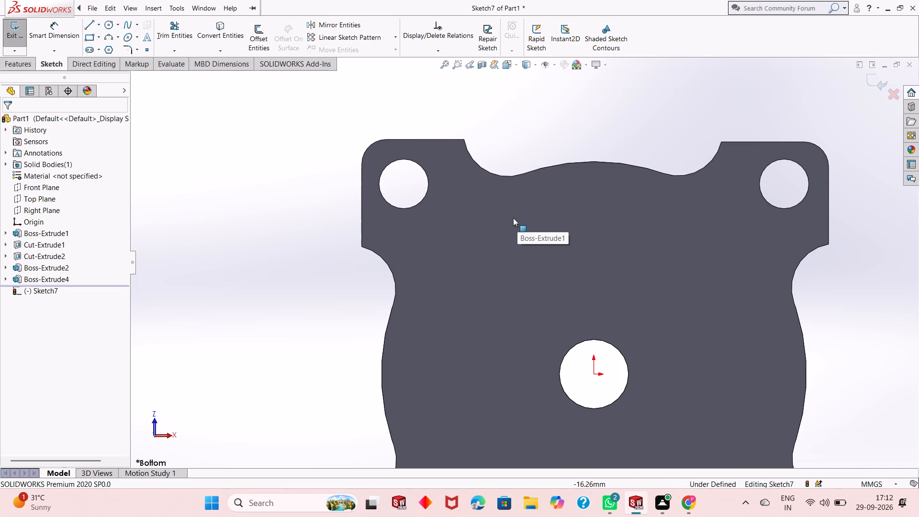
pyautogui.scroll(-2, 572, 221)
pyautogui.scroll(-2, 477, 216)
pyautogui.scroll(1, 446, 225)
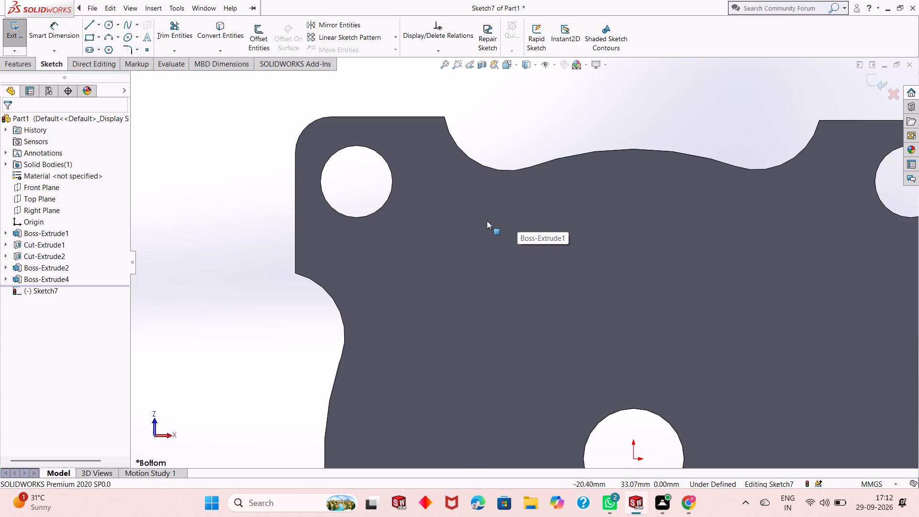
pyautogui.scroll(-1, 487, 221)
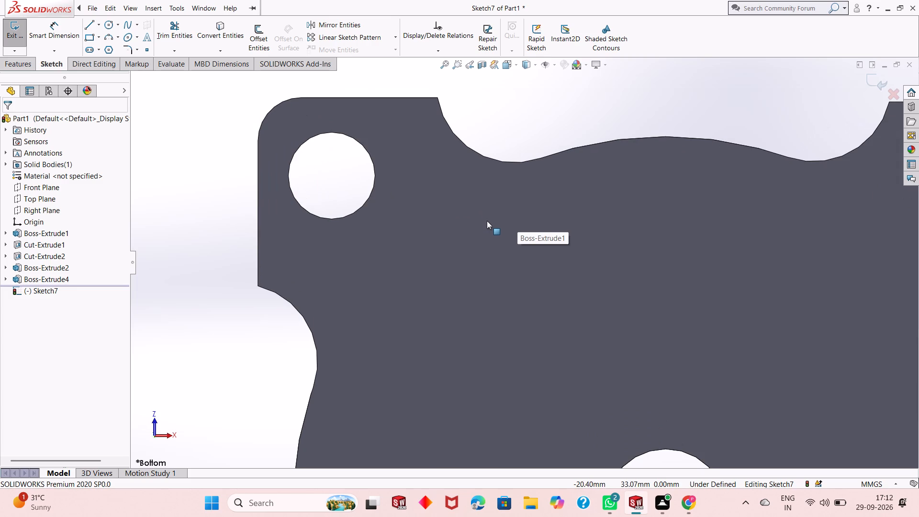
pyautogui.scroll(-1, 487, 221)
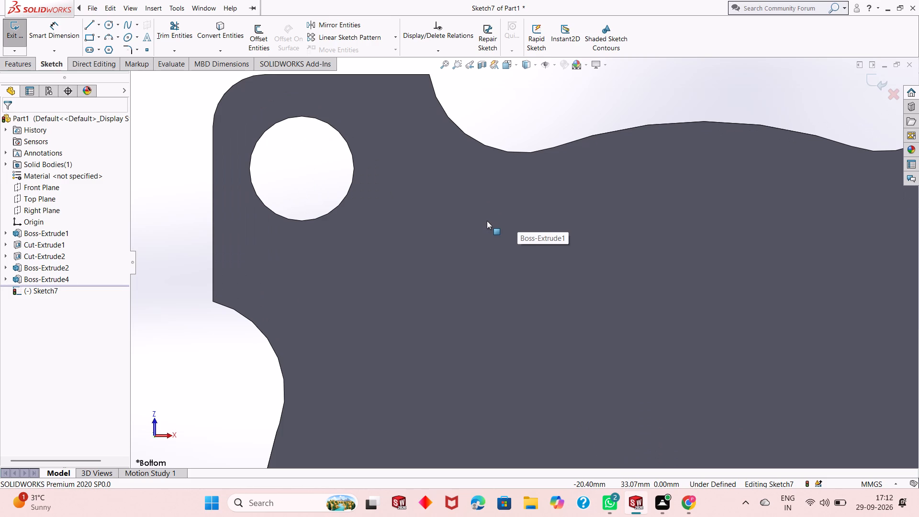
pyautogui.scroll(-1, 487, 221)
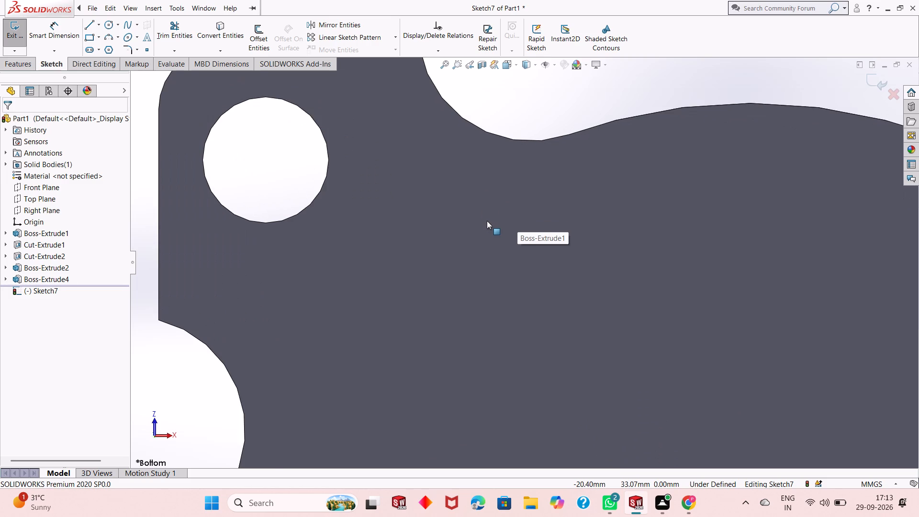
pyautogui.scroll(1, 487, 221)
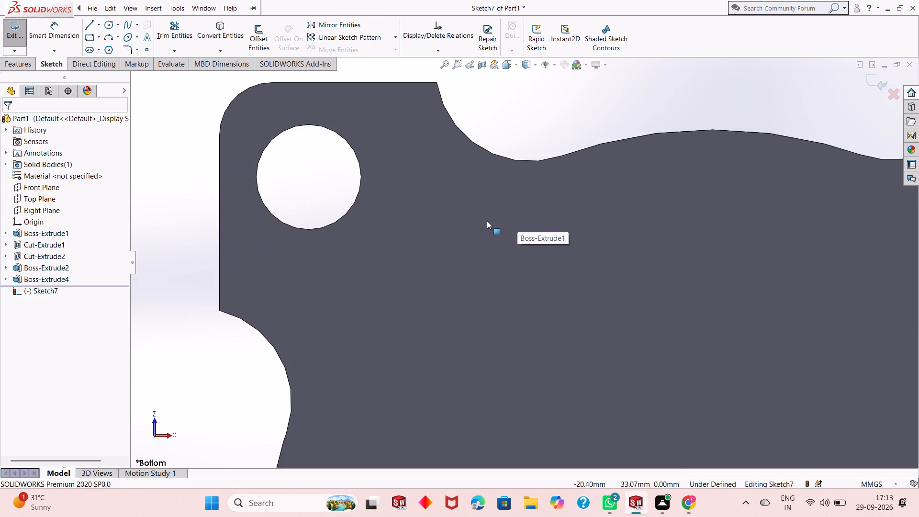
pyautogui.scroll(2, 487, 221)
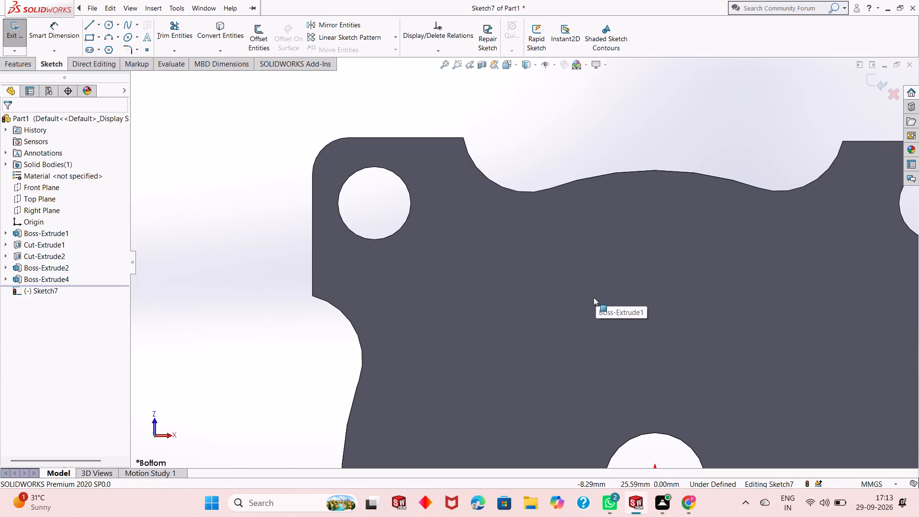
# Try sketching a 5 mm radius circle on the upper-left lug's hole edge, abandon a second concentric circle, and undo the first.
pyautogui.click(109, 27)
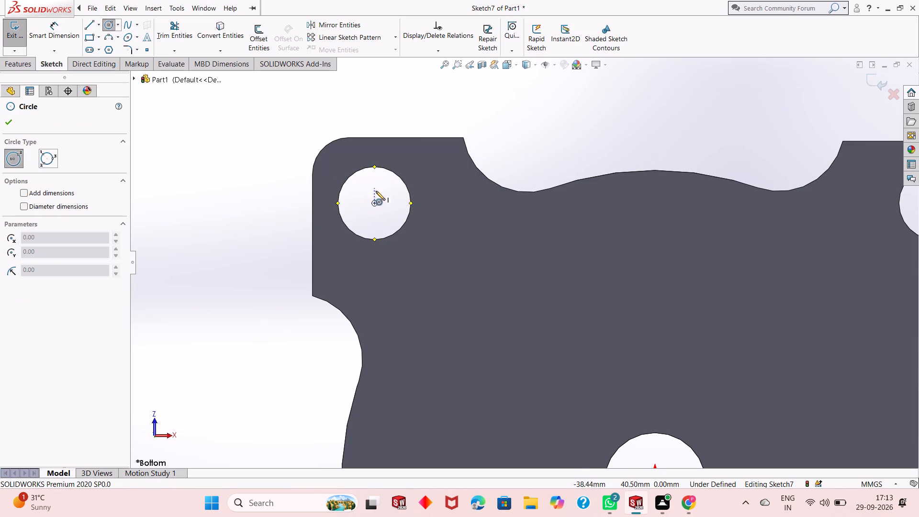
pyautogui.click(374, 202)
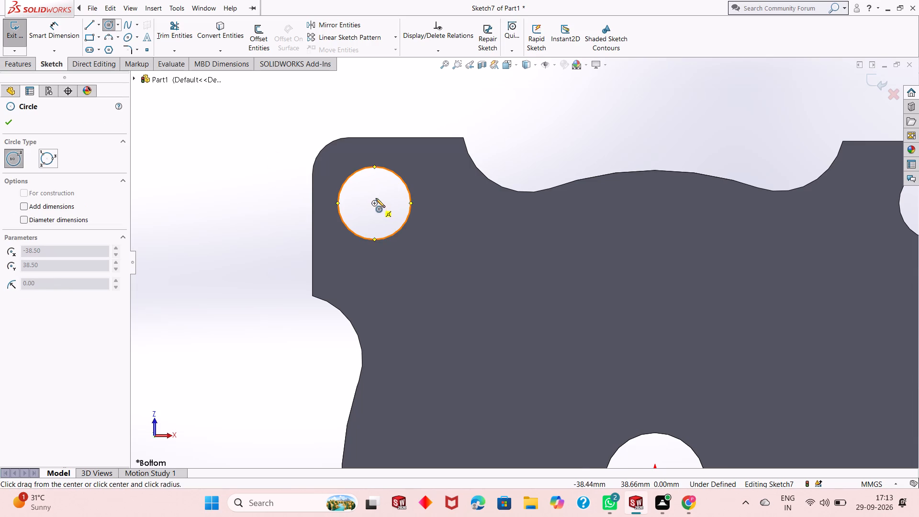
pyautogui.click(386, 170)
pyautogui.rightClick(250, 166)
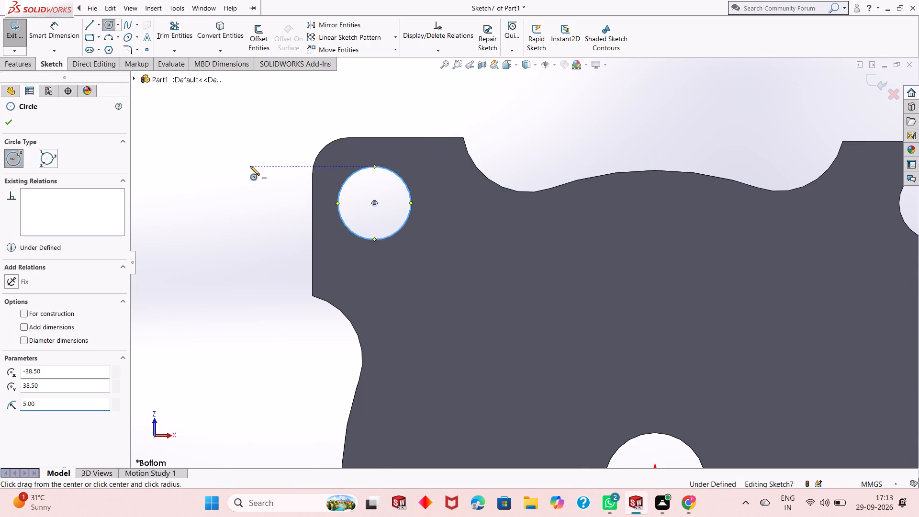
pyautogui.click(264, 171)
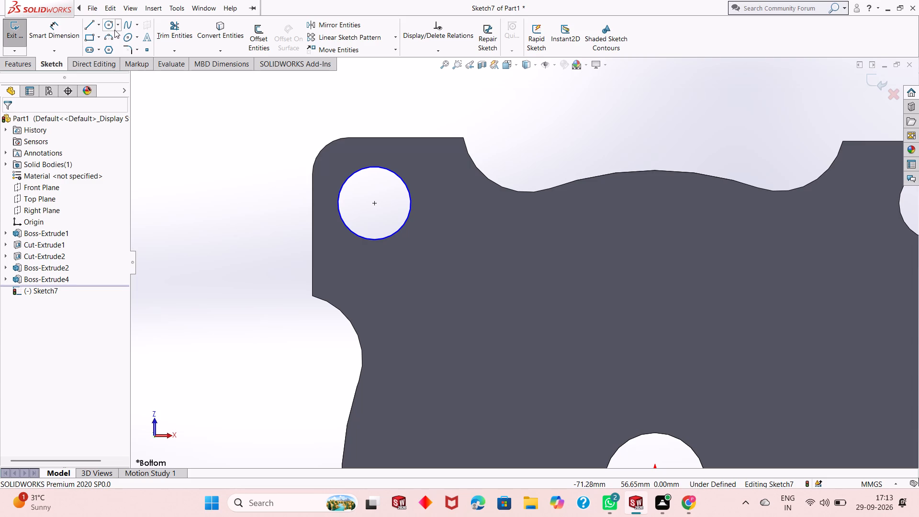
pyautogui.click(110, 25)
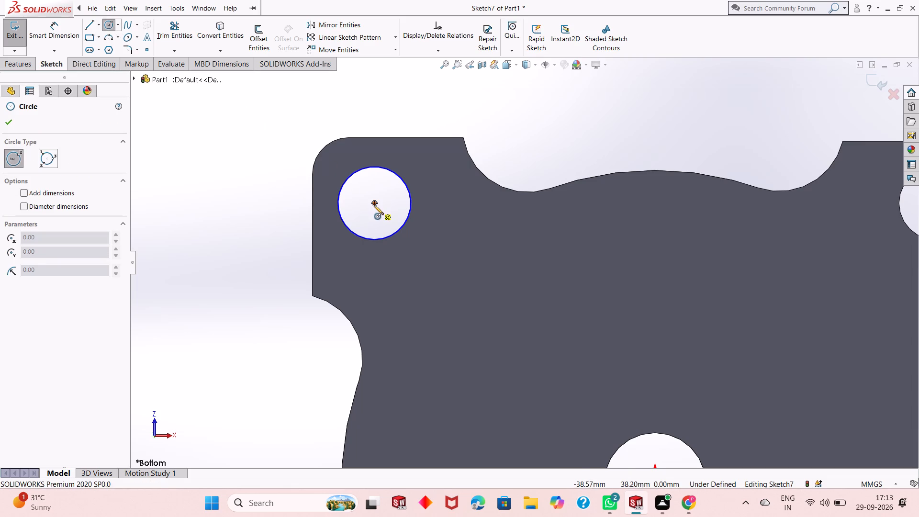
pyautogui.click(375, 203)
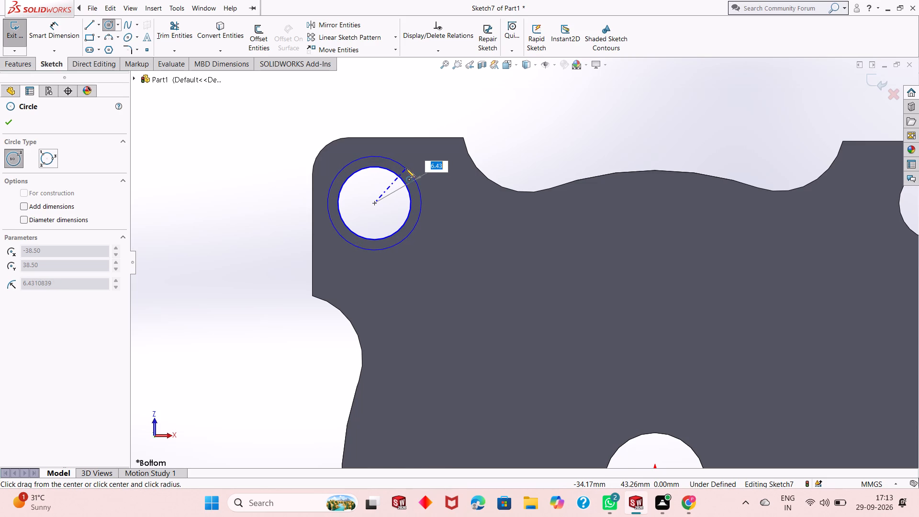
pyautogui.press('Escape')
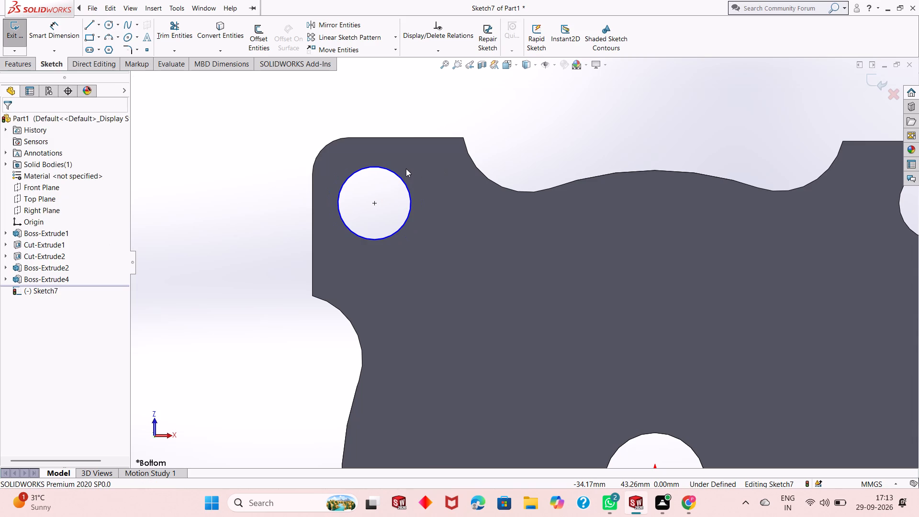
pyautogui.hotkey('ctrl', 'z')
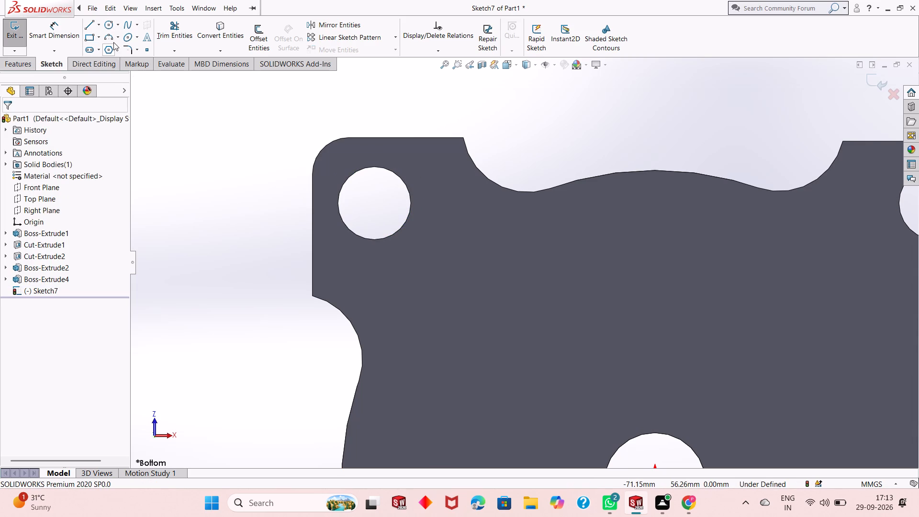
# Sketch a circle of about 6.3 mm radius around the upper-left lug's hole, concentric with it.
pyautogui.click(107, 27)
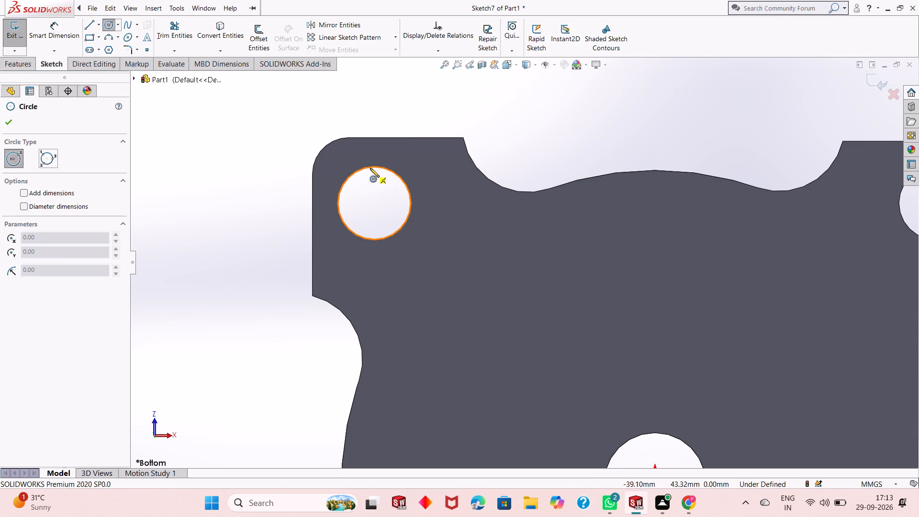
pyautogui.click(374, 202)
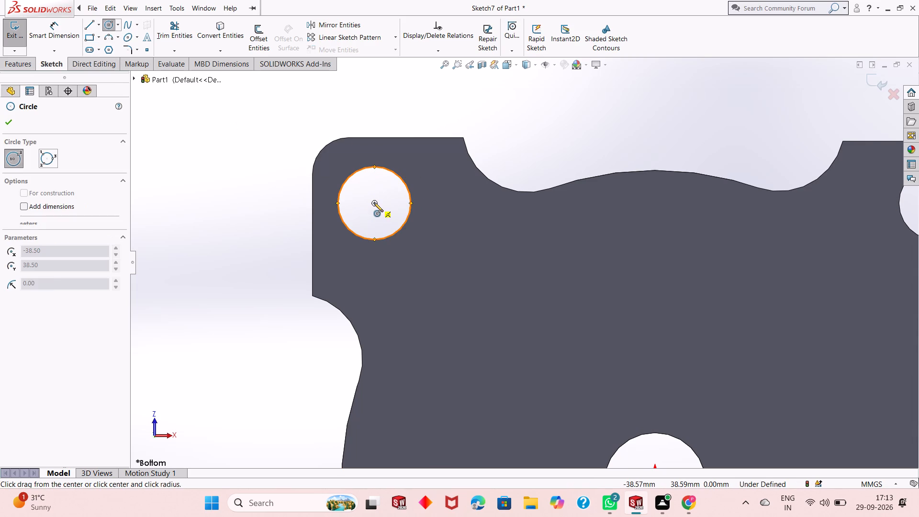
pyautogui.click(398, 164)
pyautogui.rightClick(263, 166)
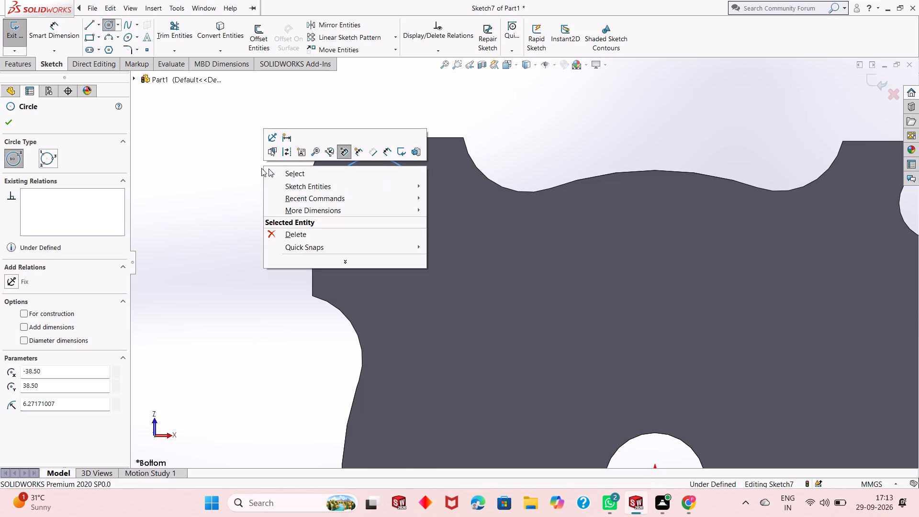
pyautogui.click(286, 174)
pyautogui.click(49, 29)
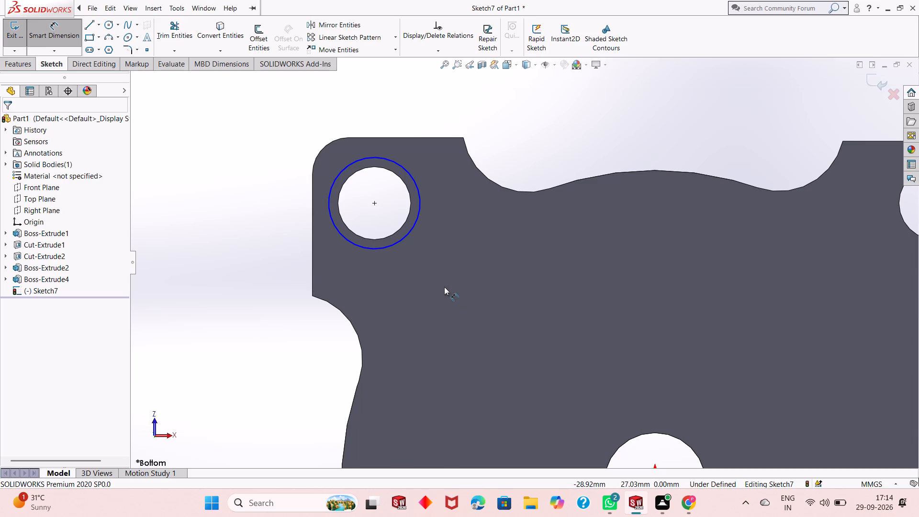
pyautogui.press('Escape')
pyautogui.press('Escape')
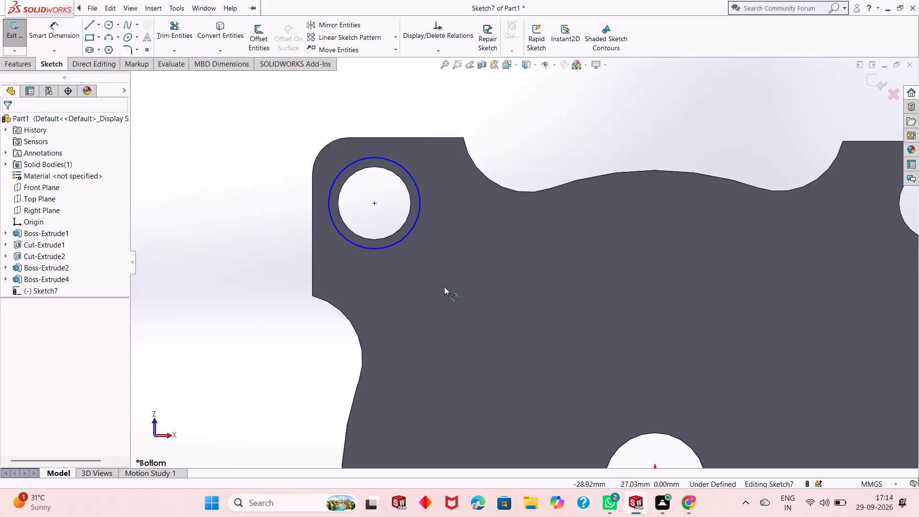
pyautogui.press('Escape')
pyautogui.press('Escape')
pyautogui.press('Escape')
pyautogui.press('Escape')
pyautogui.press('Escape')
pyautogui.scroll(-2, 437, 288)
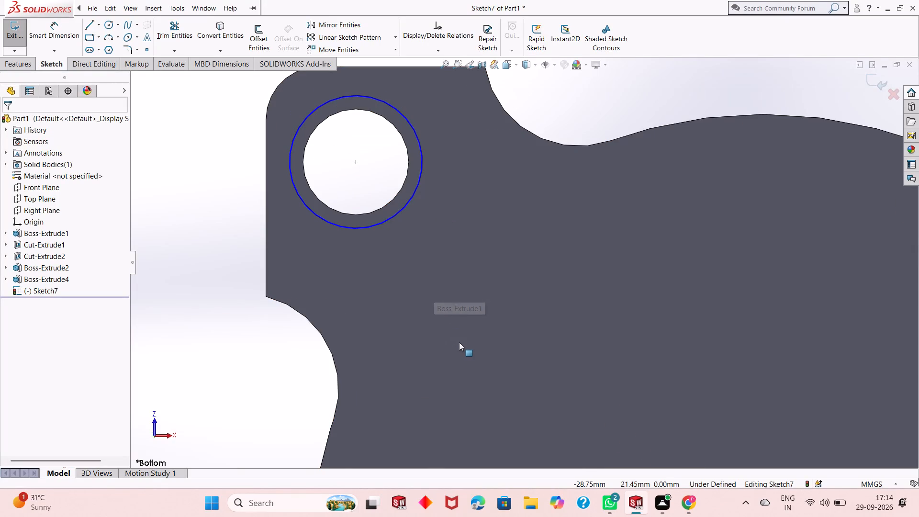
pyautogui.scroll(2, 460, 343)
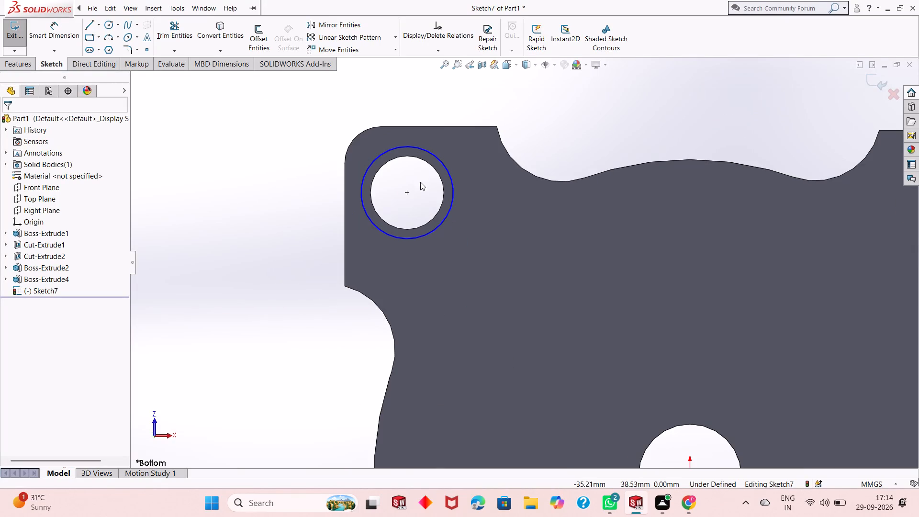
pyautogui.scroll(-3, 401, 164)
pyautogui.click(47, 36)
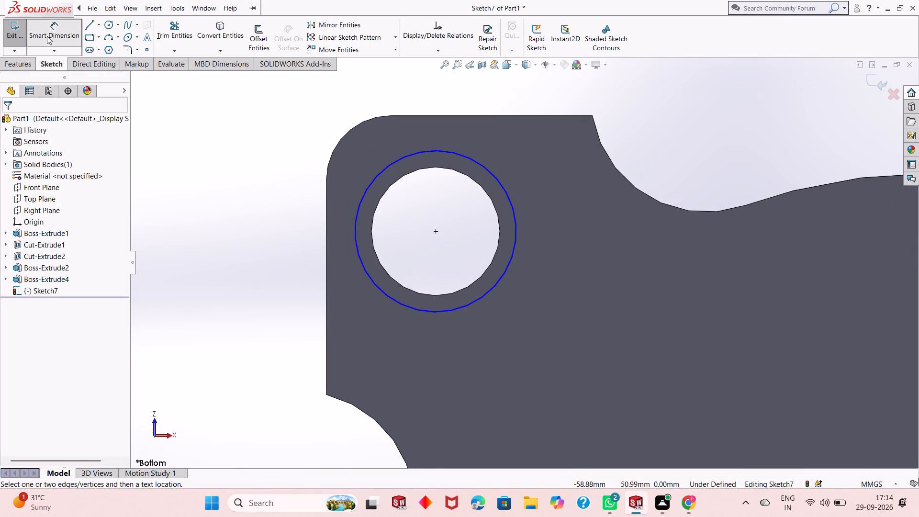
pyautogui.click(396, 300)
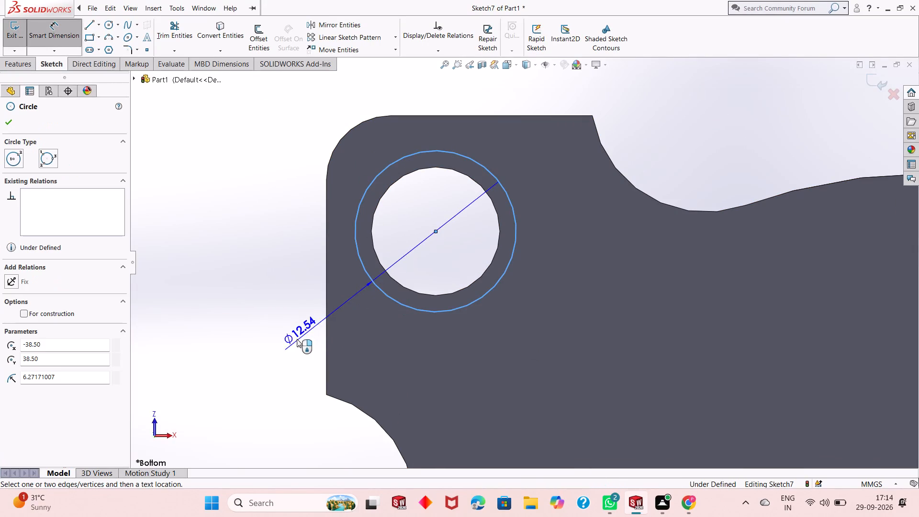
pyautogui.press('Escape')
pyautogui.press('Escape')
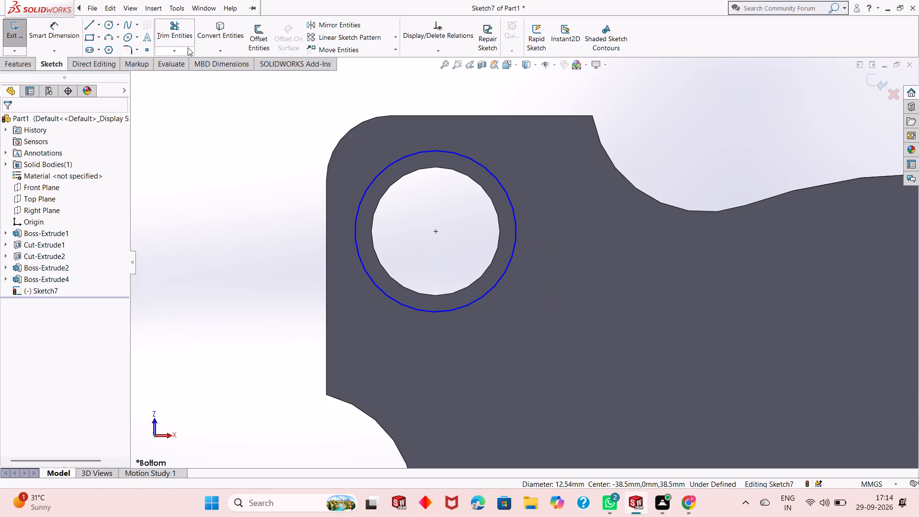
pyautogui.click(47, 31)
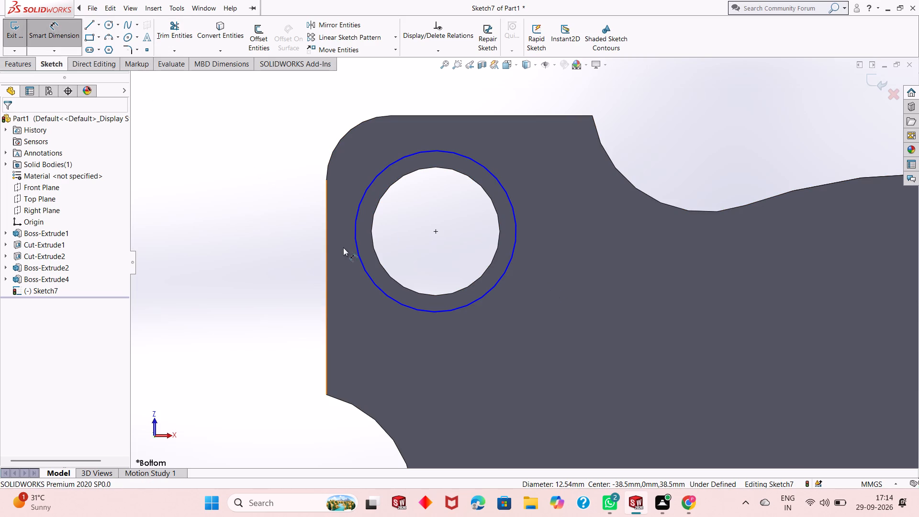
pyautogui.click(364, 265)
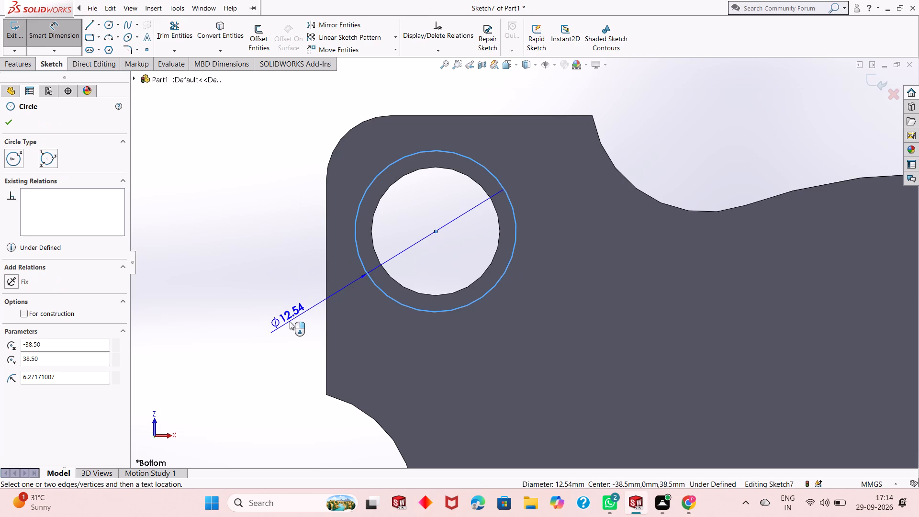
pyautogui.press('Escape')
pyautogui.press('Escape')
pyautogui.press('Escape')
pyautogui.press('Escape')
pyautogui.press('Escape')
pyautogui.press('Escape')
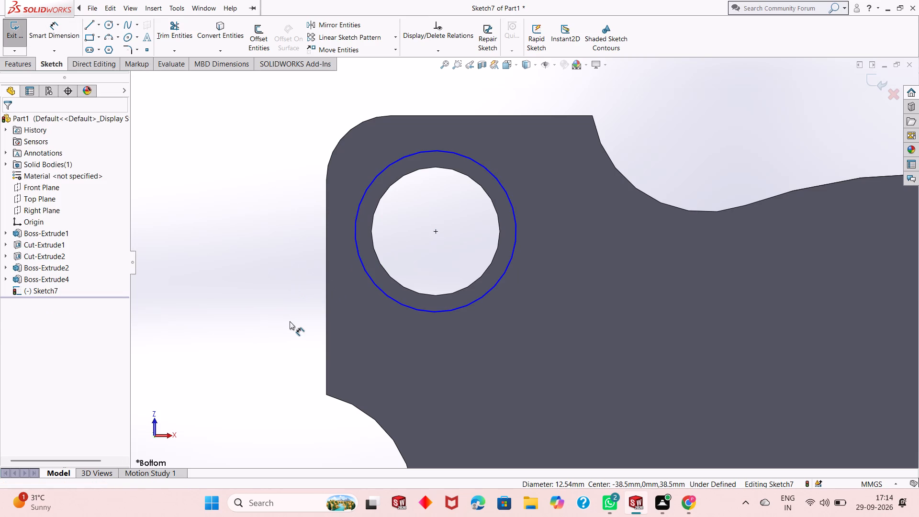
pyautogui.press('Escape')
# Delete the sketch circle around the upper-left lug's hole.
pyautogui.scroll(1, 414, 315)
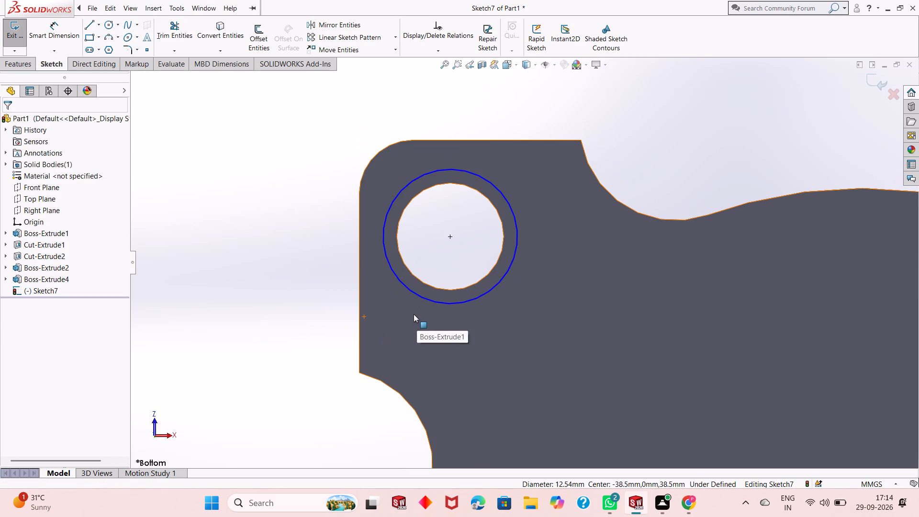
pyautogui.click(428, 171)
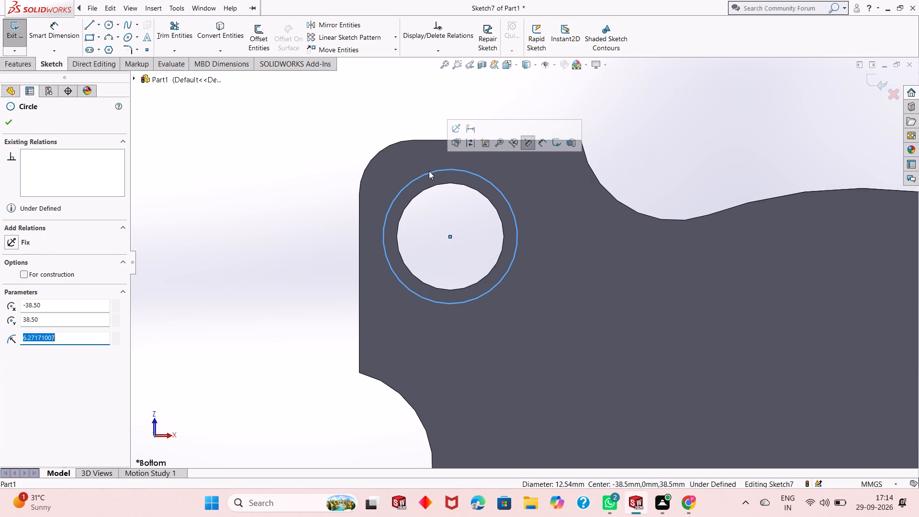
pyautogui.press('Delete')
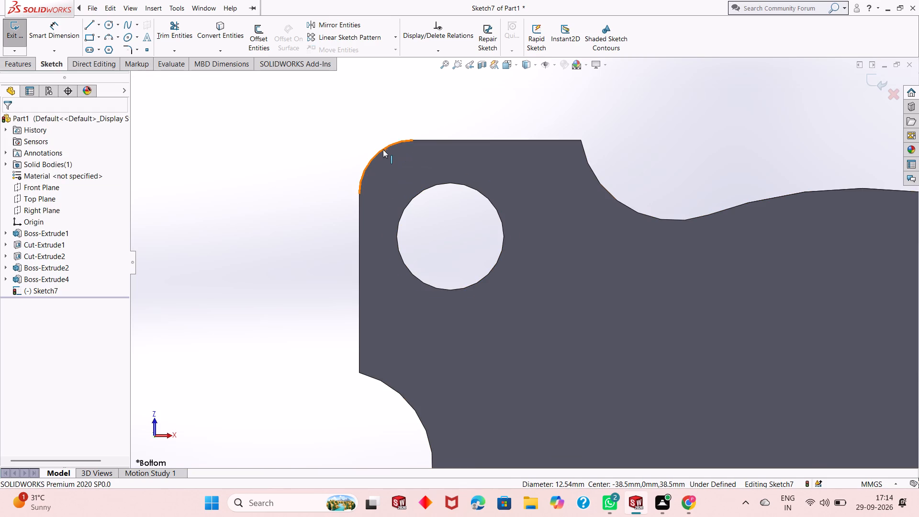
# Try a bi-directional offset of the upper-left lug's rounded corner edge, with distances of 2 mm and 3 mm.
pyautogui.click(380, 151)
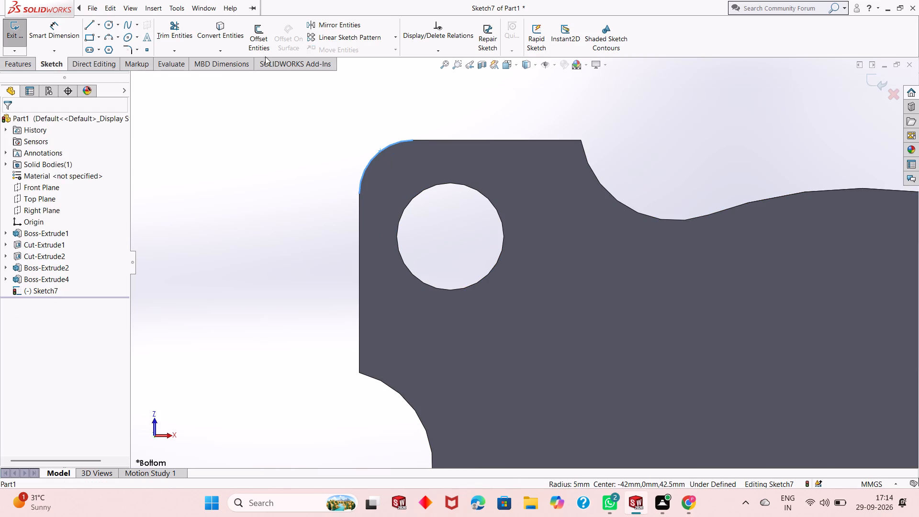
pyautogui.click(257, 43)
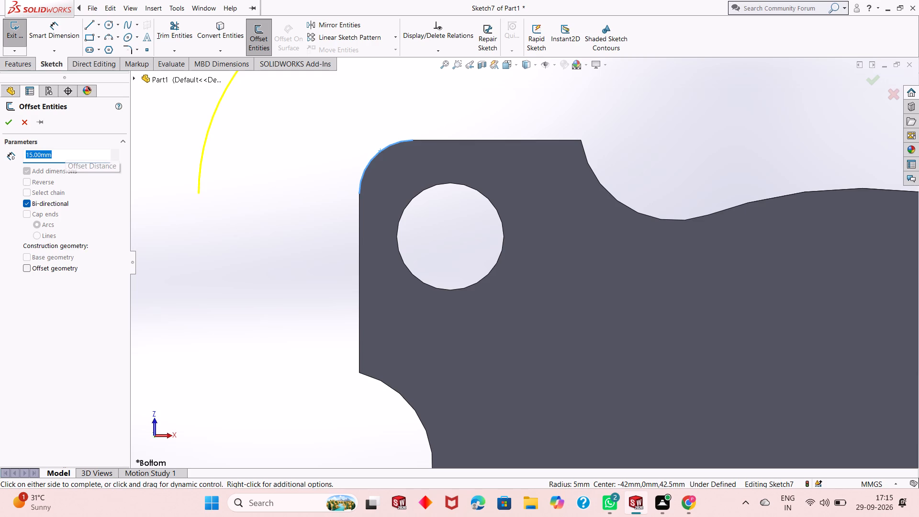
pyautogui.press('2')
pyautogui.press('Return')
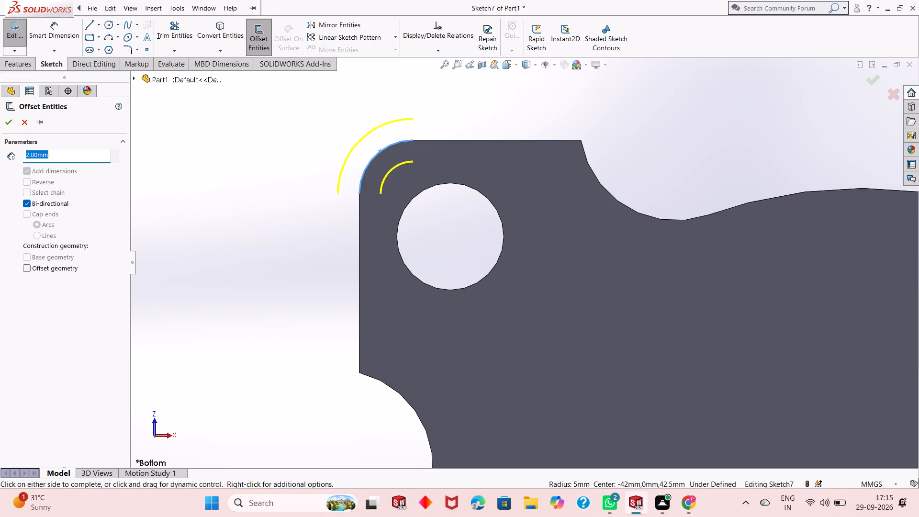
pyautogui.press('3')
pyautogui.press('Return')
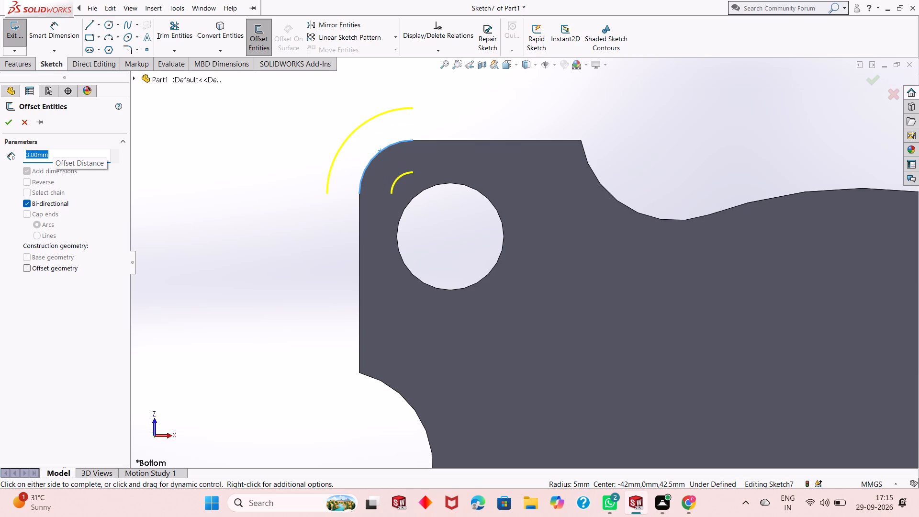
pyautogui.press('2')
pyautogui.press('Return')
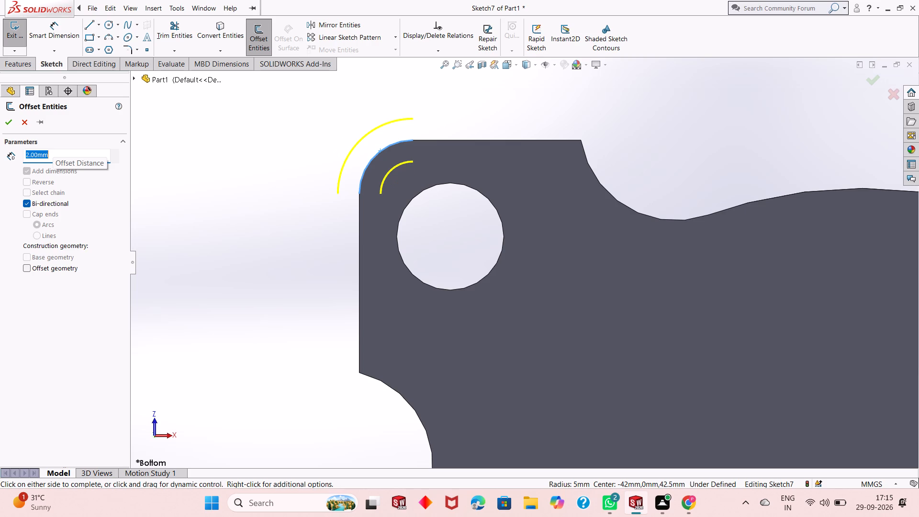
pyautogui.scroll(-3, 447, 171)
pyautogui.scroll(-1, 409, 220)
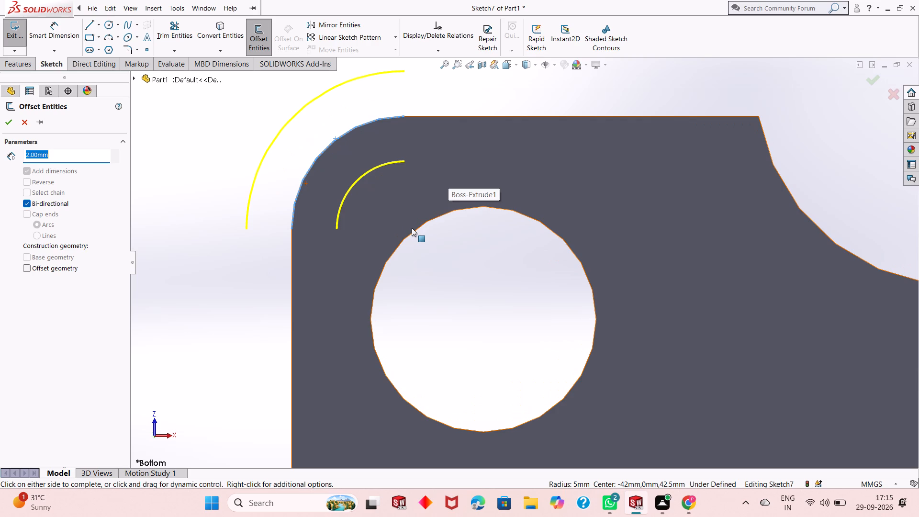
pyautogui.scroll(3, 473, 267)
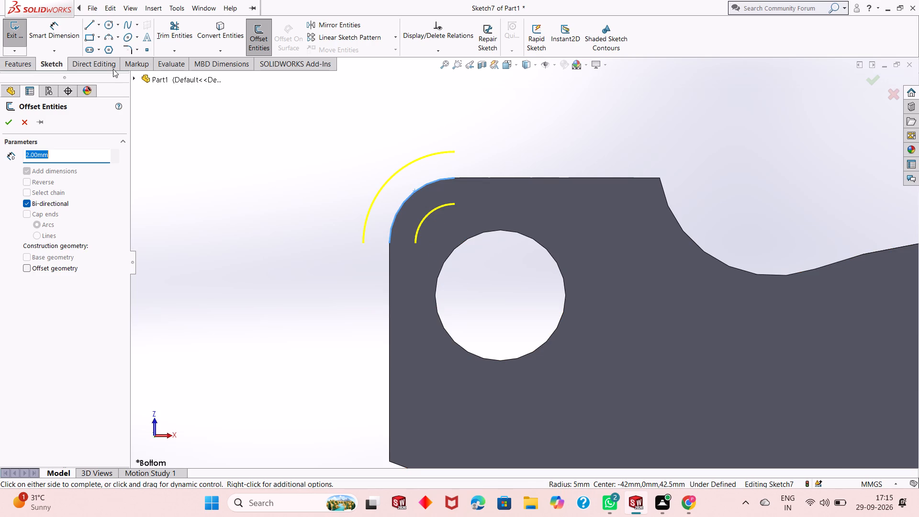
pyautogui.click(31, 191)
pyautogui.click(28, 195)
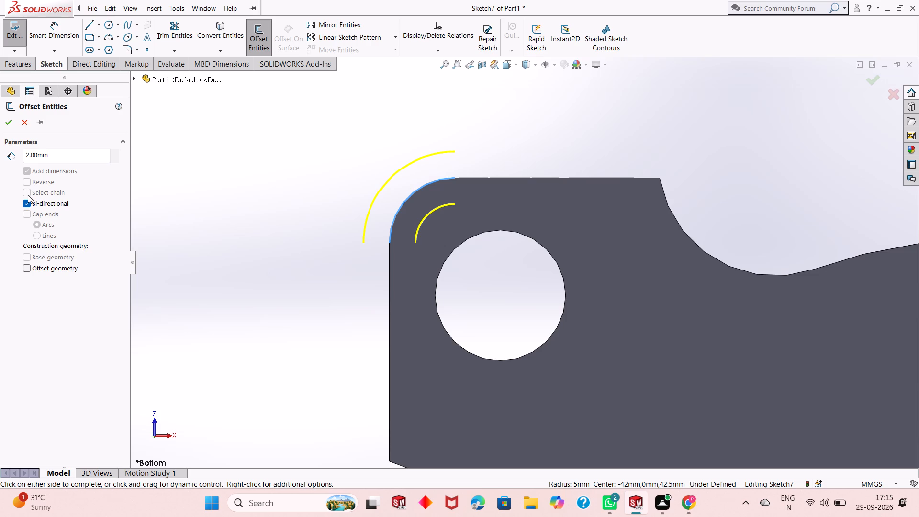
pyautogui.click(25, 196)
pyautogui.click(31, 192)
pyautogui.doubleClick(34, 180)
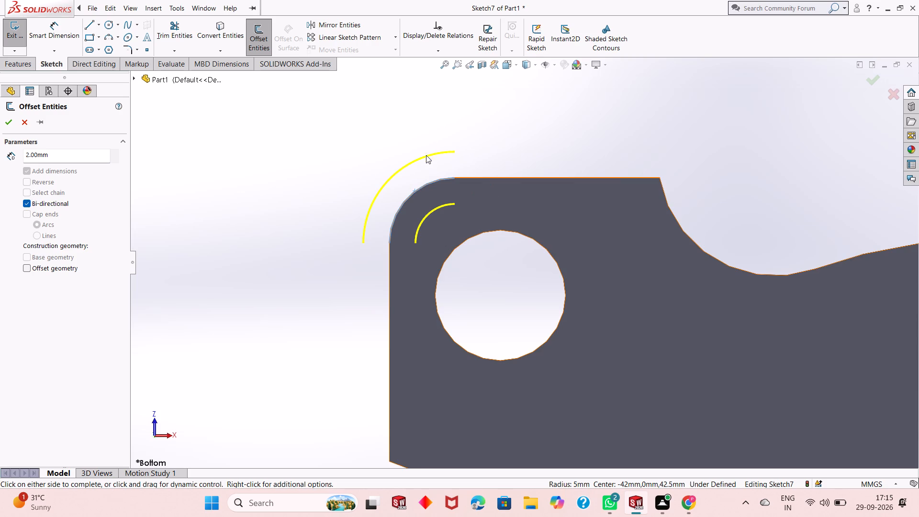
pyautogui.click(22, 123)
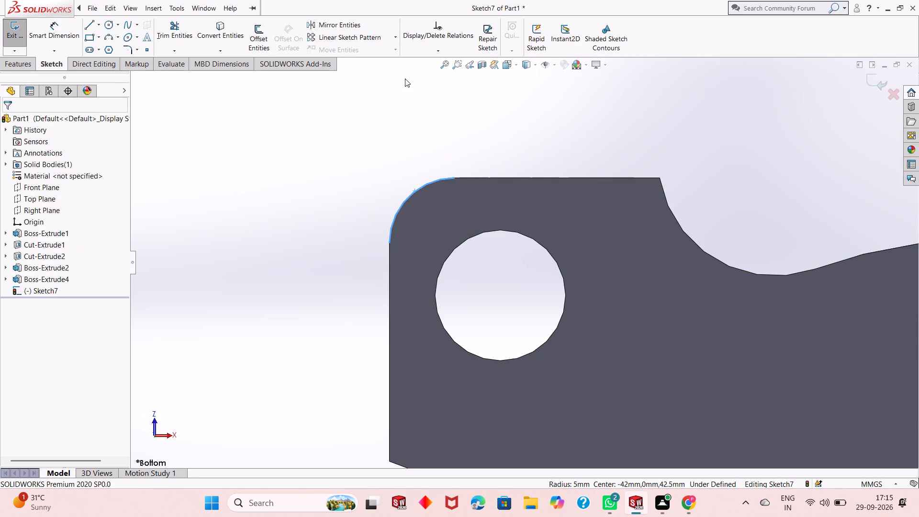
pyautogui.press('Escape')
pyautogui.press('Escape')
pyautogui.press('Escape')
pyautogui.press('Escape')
# Offset the upper-left lug's rounded corner edge 2 mm inward, in one direction only.
pyautogui.click(410, 197)
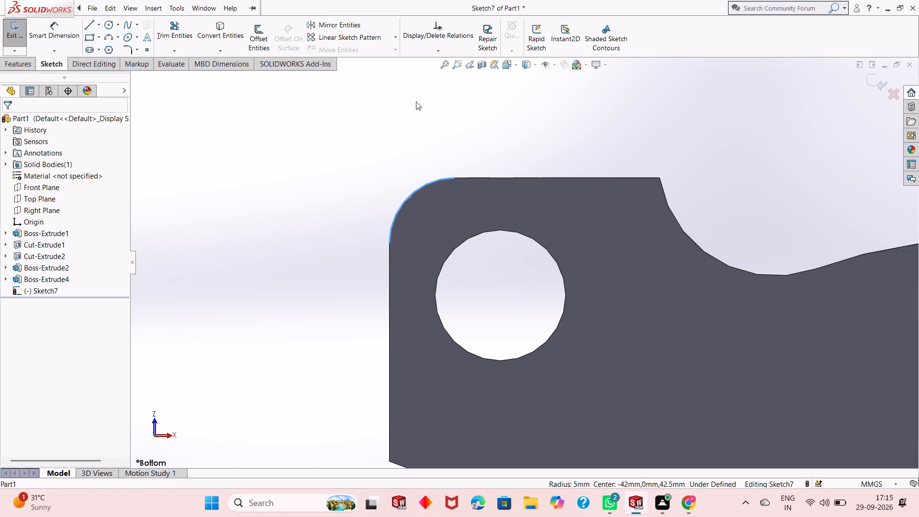
pyautogui.click(258, 35)
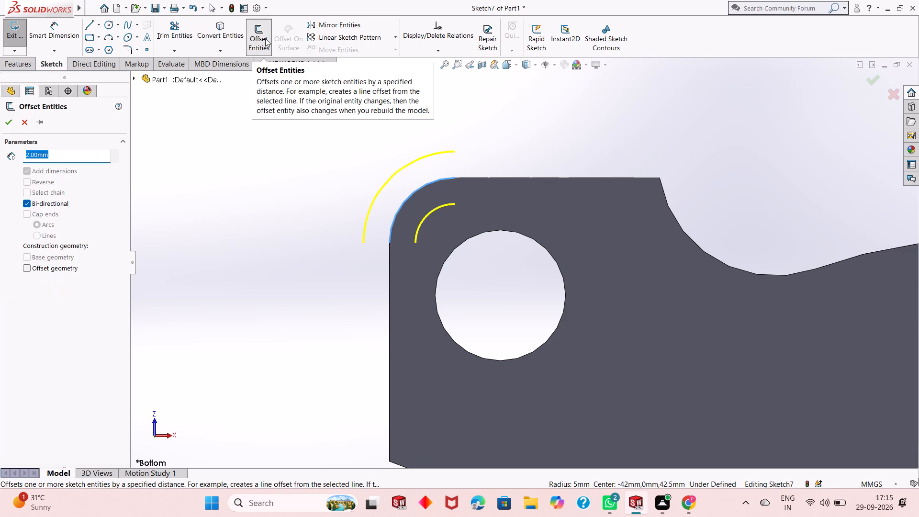
pyautogui.click(28, 203)
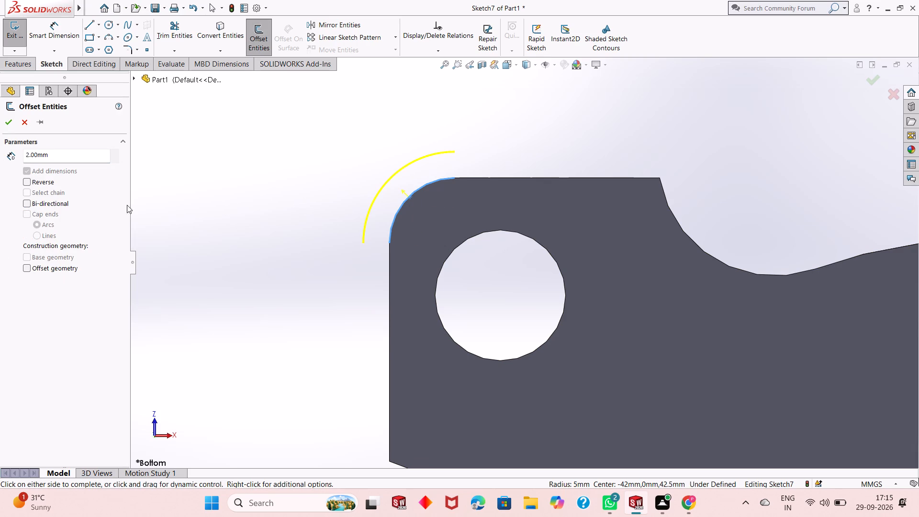
pyautogui.click(25, 182)
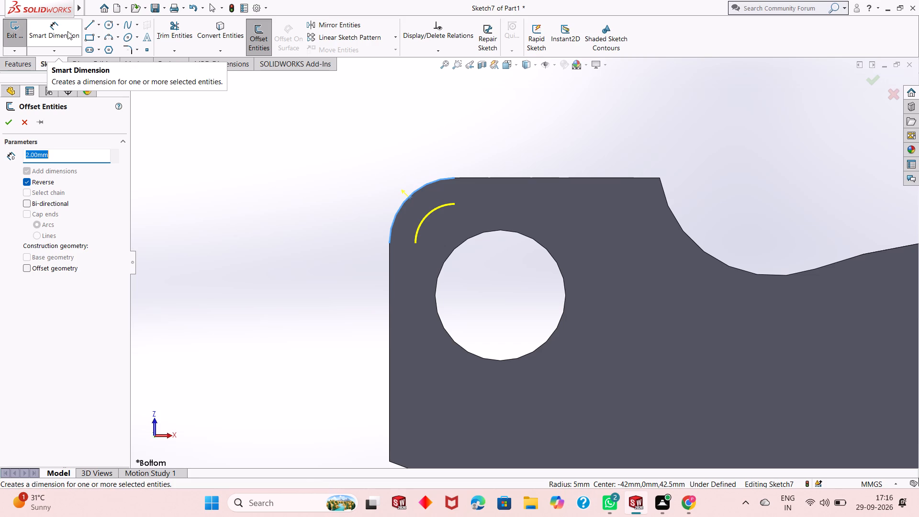
pyautogui.click(8, 120)
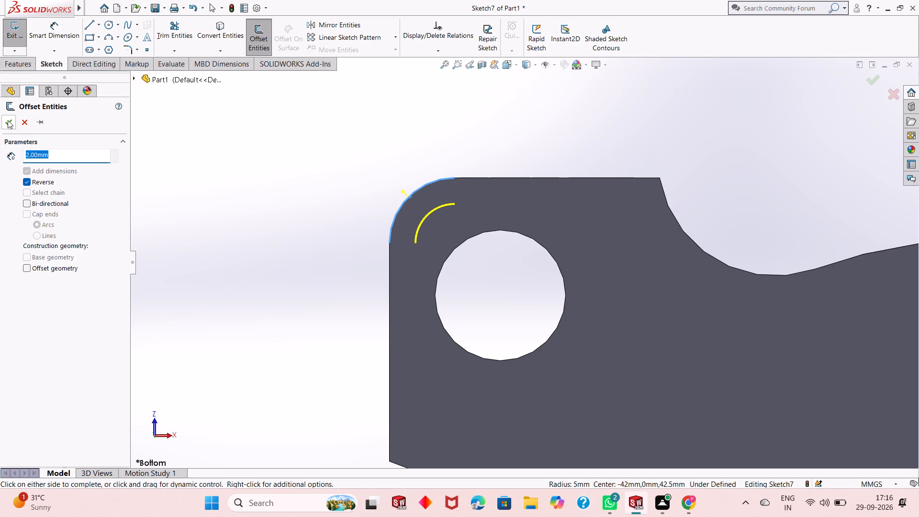
pyautogui.press('Escape')
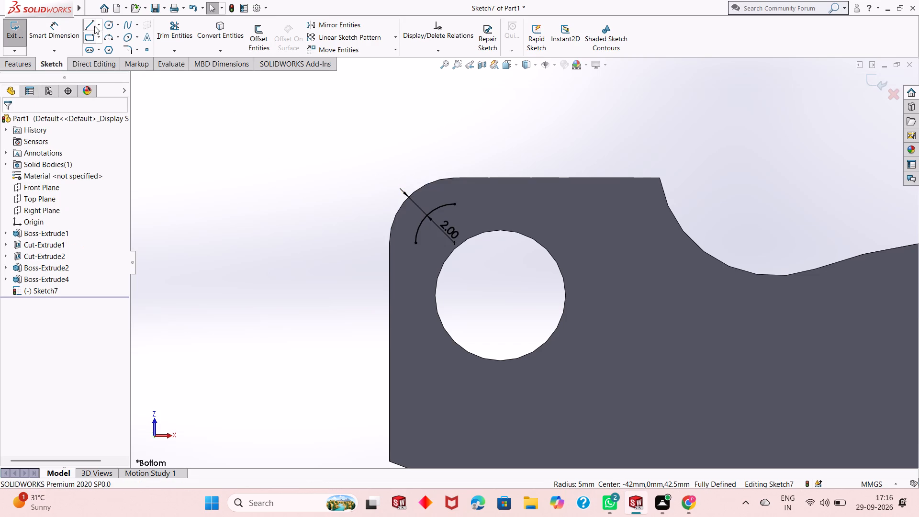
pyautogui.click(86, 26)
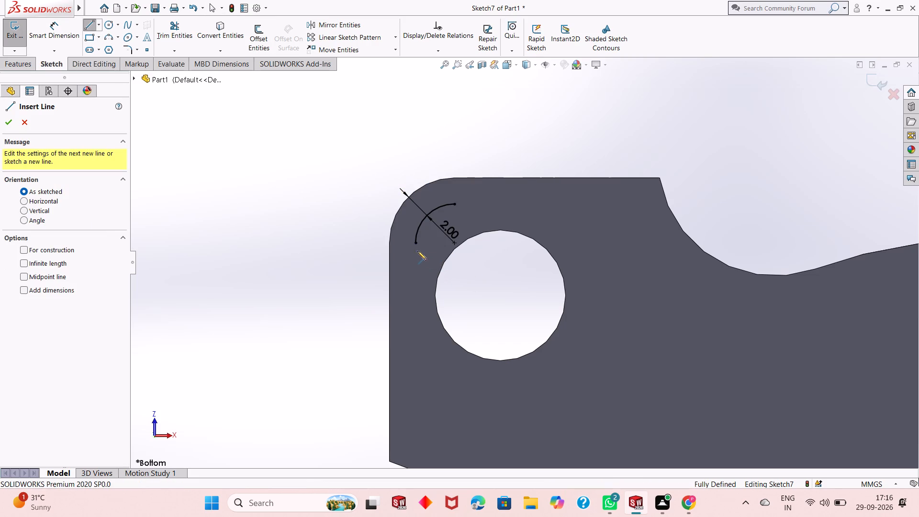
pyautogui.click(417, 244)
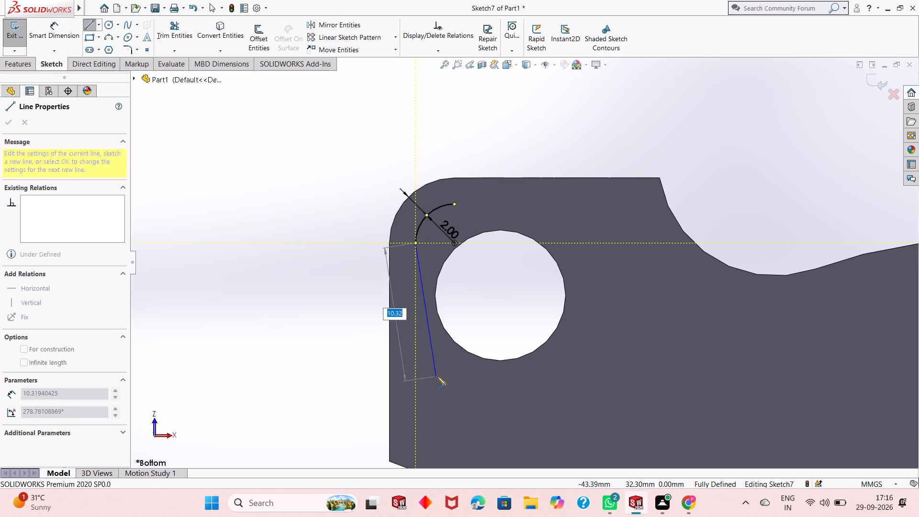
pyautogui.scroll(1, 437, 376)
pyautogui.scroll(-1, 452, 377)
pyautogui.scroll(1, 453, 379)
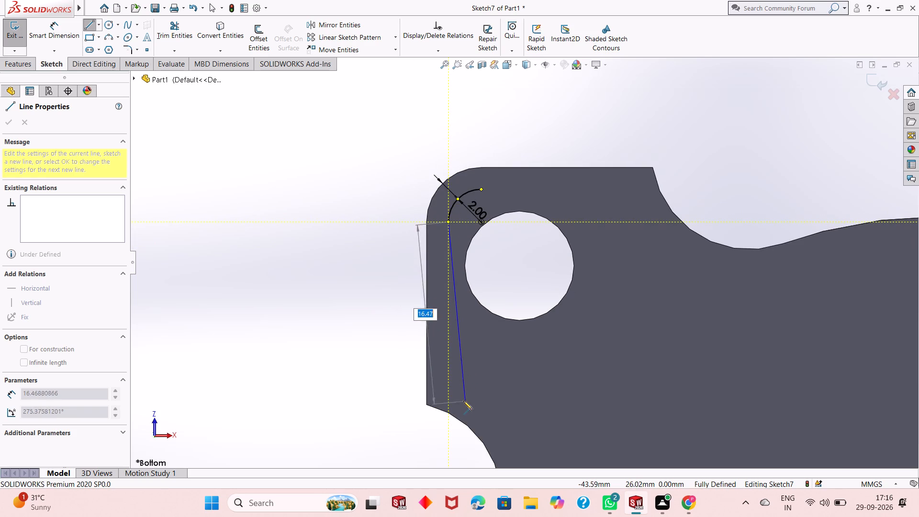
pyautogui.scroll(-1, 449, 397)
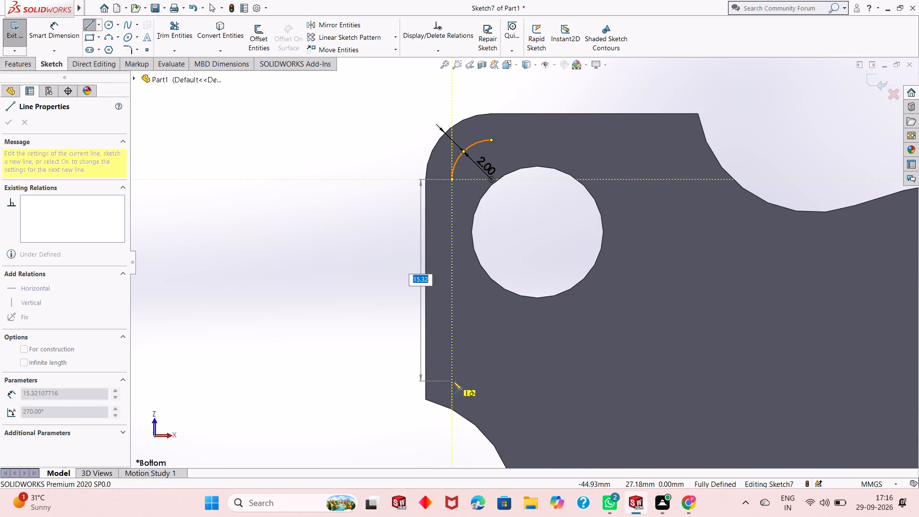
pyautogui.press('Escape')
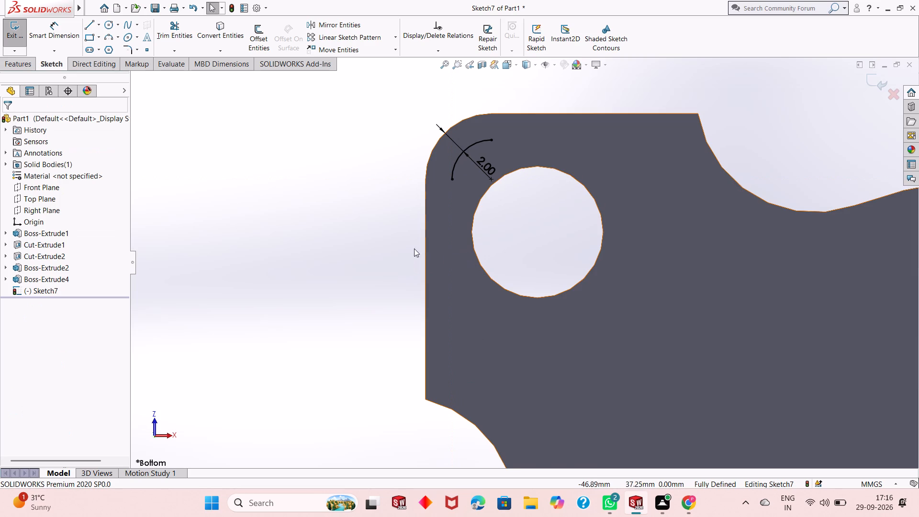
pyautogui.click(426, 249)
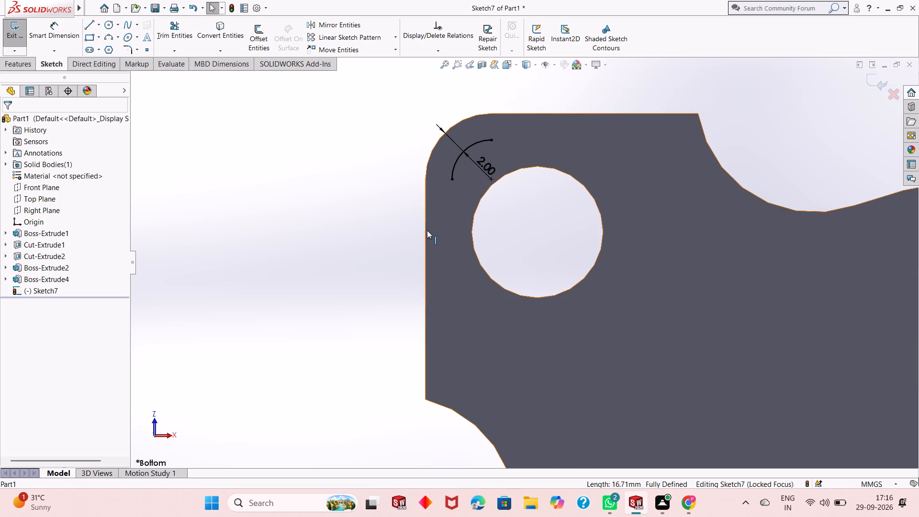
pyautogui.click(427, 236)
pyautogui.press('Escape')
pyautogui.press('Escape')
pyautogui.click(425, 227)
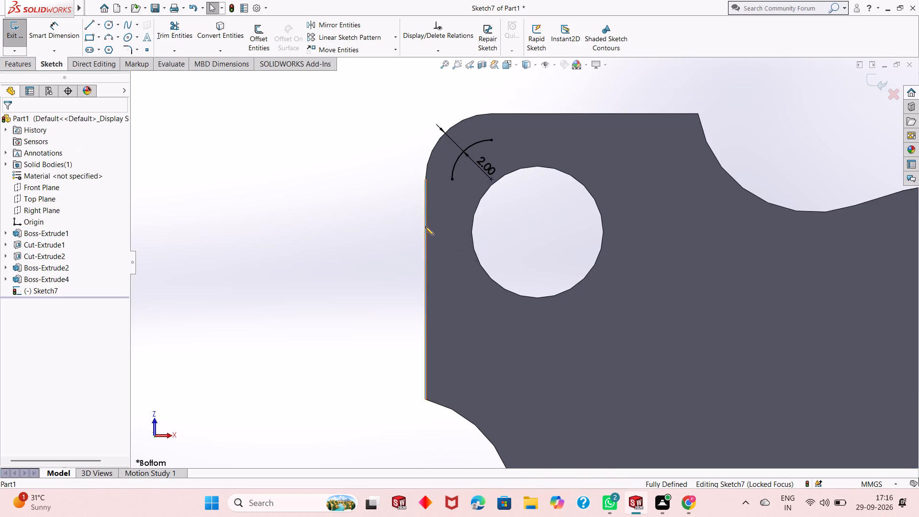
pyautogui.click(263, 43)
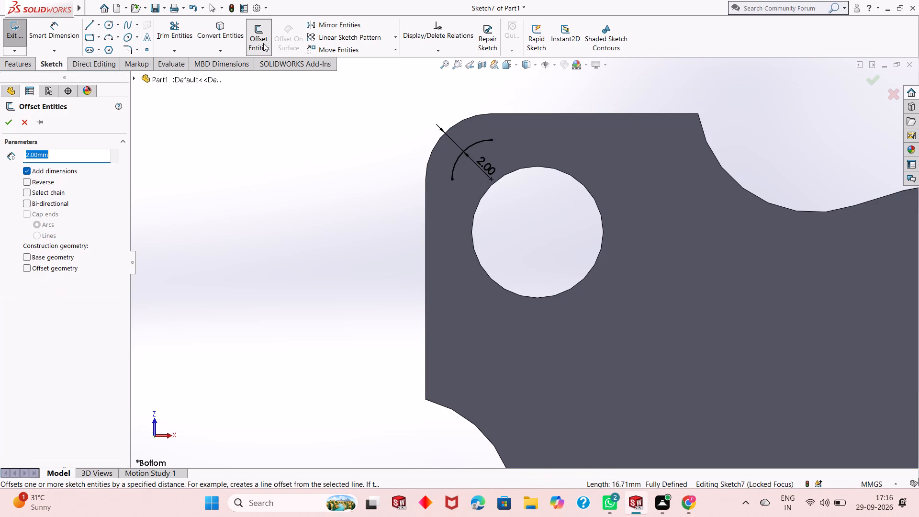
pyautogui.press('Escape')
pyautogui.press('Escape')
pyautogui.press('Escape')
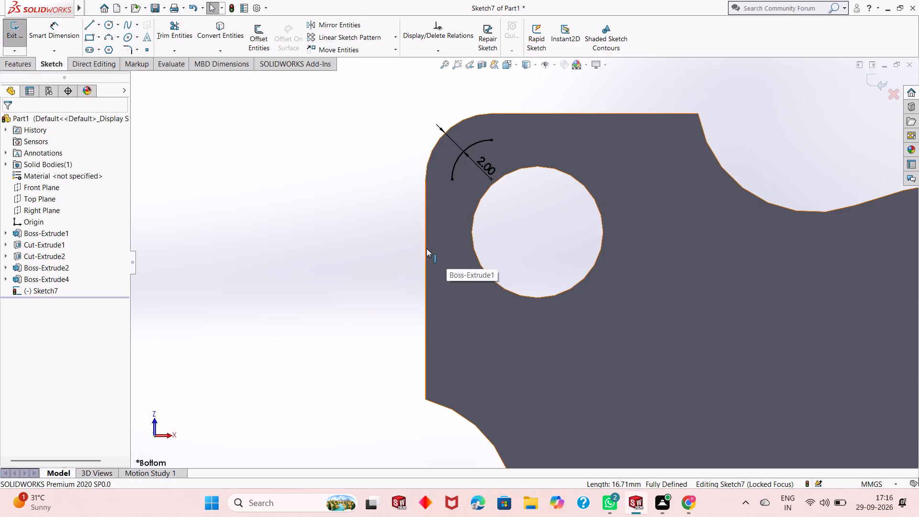
# Offset the upper-left lug's straight left edge 2 mm inward, toward the hole.
pyautogui.click(426, 248)
pyautogui.click(262, 43)
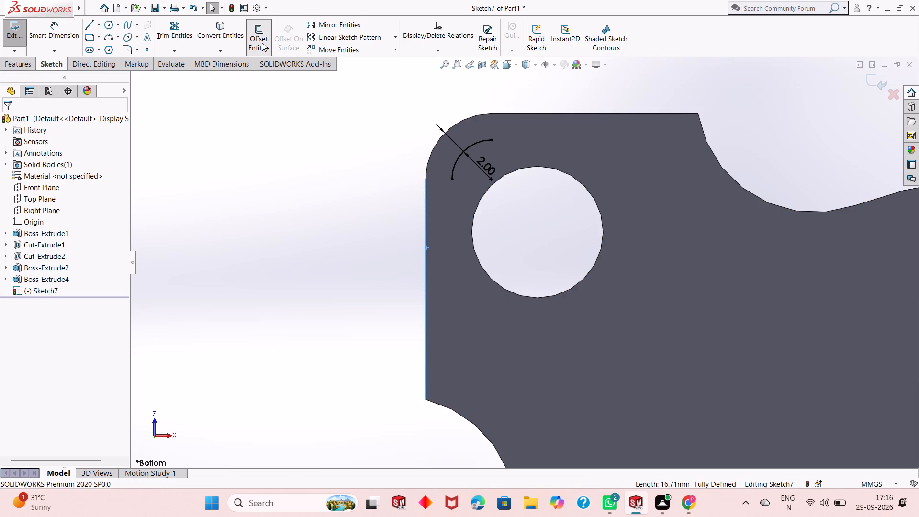
pyautogui.click(26, 182)
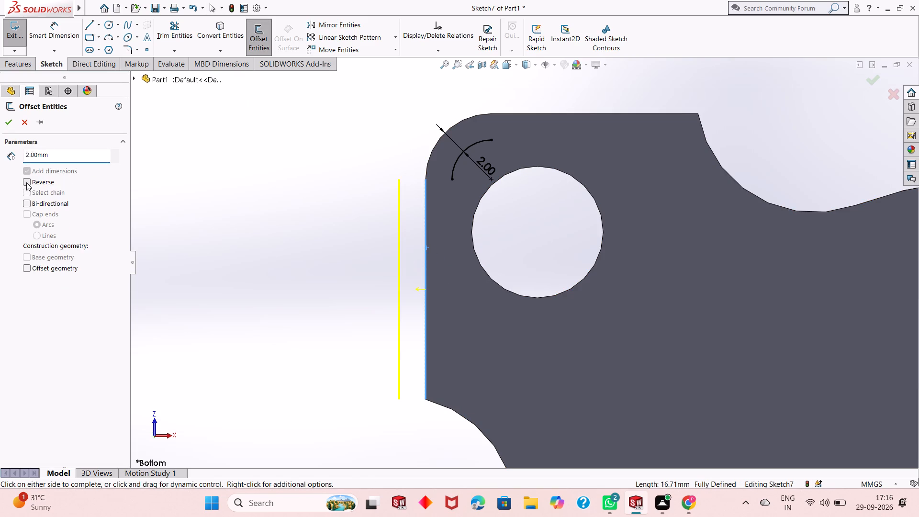
pyautogui.click(10, 125)
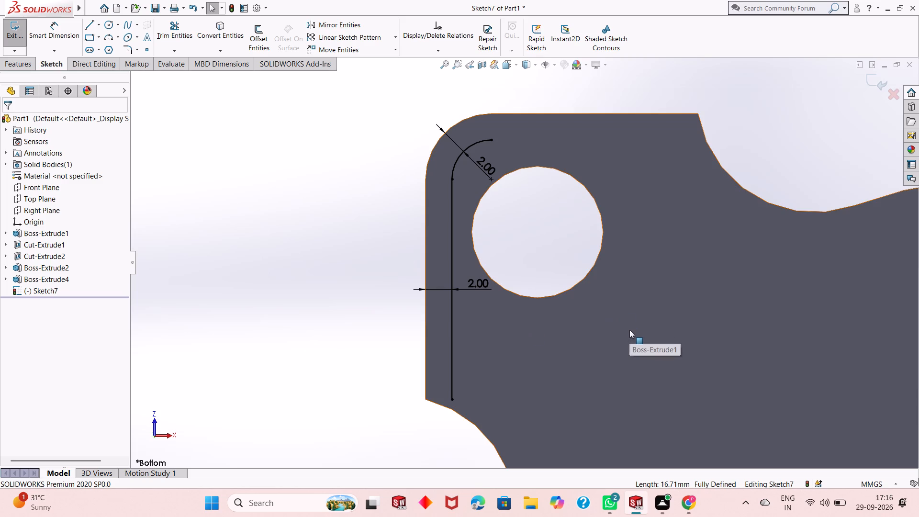
# Offset the upper-left lug's straight top edge 2 mm inward, toward the hole.
pyautogui.click(587, 114)
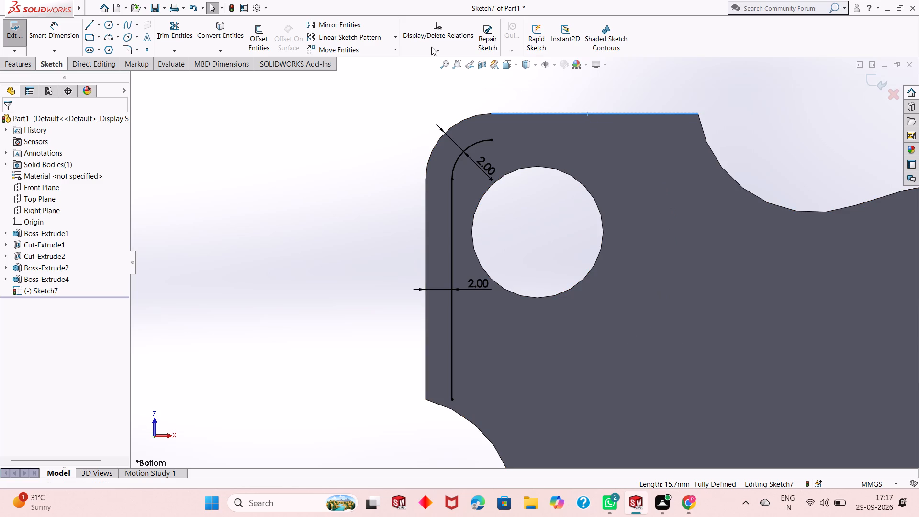
pyautogui.click(260, 44)
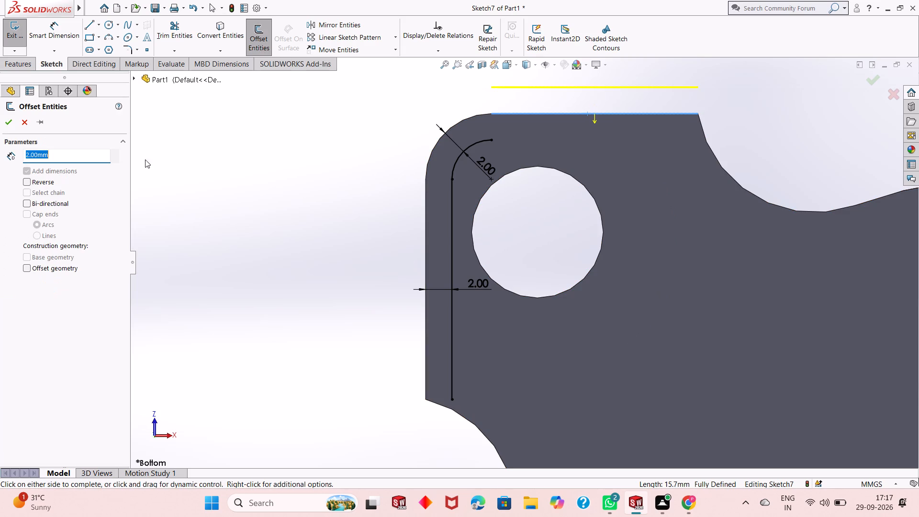
pyautogui.click(30, 184)
pyautogui.click(7, 120)
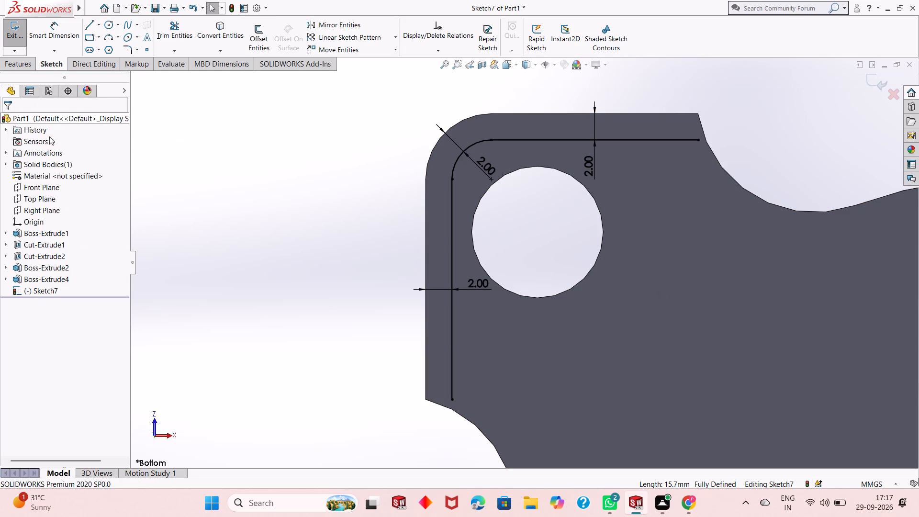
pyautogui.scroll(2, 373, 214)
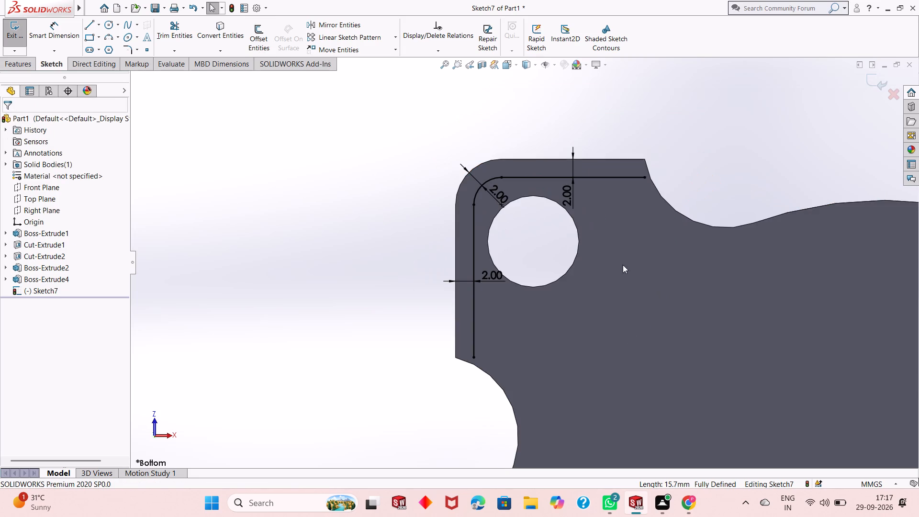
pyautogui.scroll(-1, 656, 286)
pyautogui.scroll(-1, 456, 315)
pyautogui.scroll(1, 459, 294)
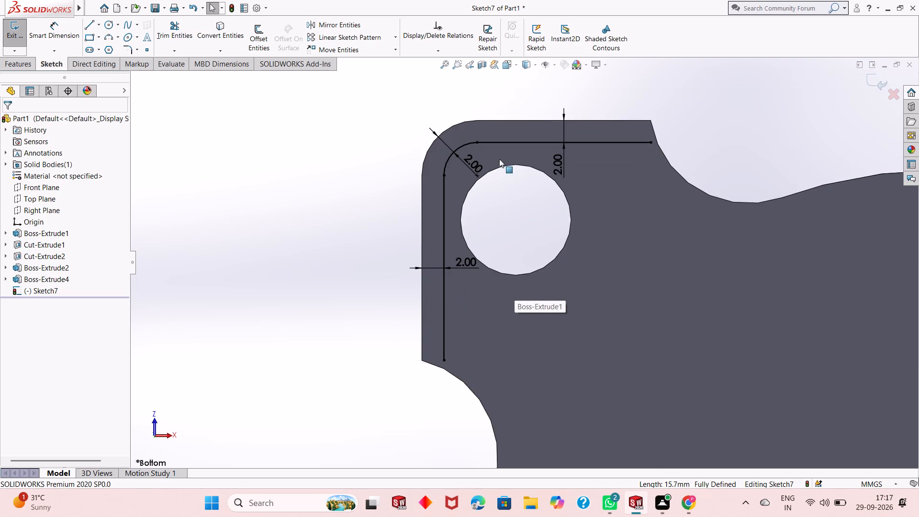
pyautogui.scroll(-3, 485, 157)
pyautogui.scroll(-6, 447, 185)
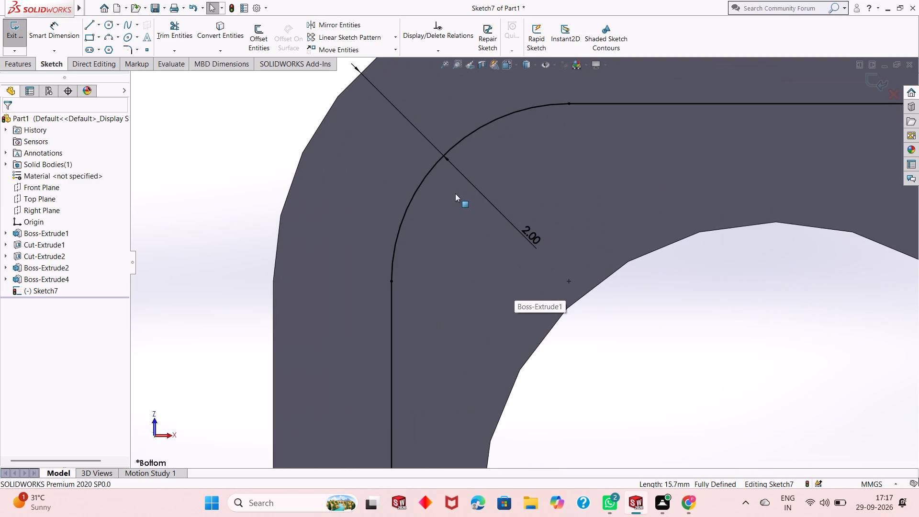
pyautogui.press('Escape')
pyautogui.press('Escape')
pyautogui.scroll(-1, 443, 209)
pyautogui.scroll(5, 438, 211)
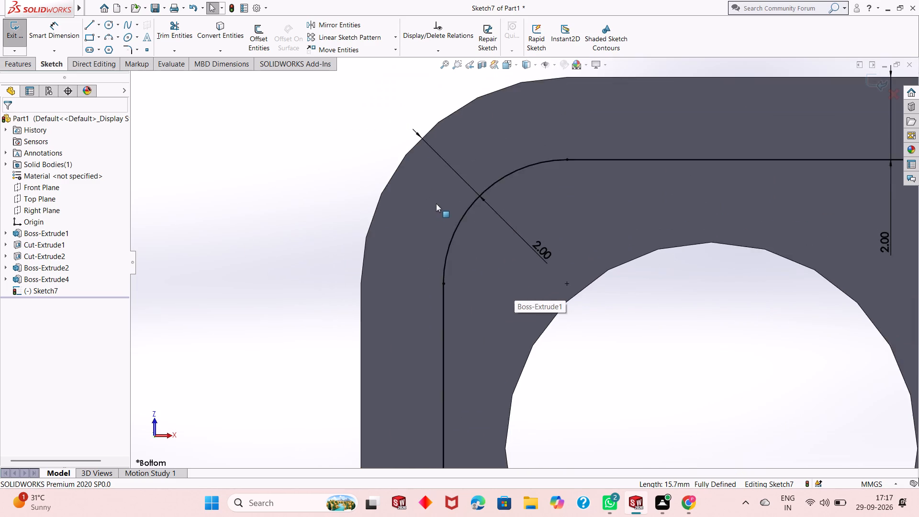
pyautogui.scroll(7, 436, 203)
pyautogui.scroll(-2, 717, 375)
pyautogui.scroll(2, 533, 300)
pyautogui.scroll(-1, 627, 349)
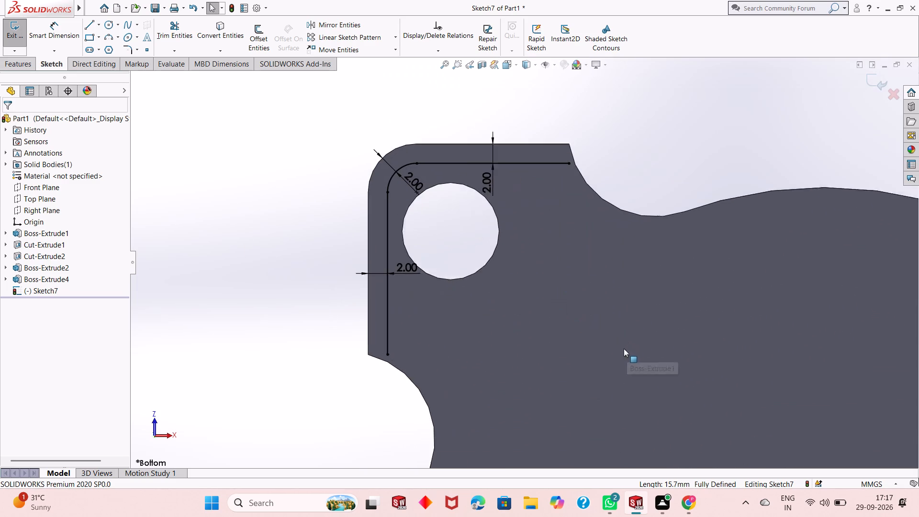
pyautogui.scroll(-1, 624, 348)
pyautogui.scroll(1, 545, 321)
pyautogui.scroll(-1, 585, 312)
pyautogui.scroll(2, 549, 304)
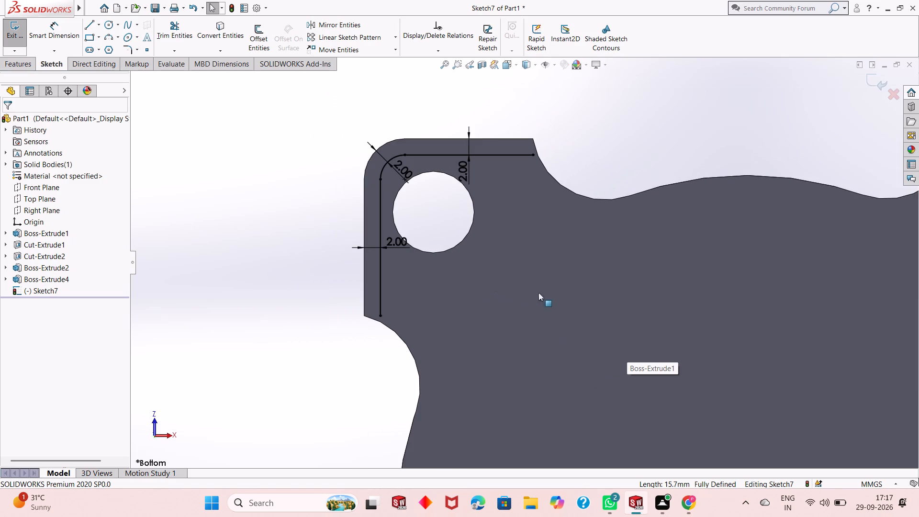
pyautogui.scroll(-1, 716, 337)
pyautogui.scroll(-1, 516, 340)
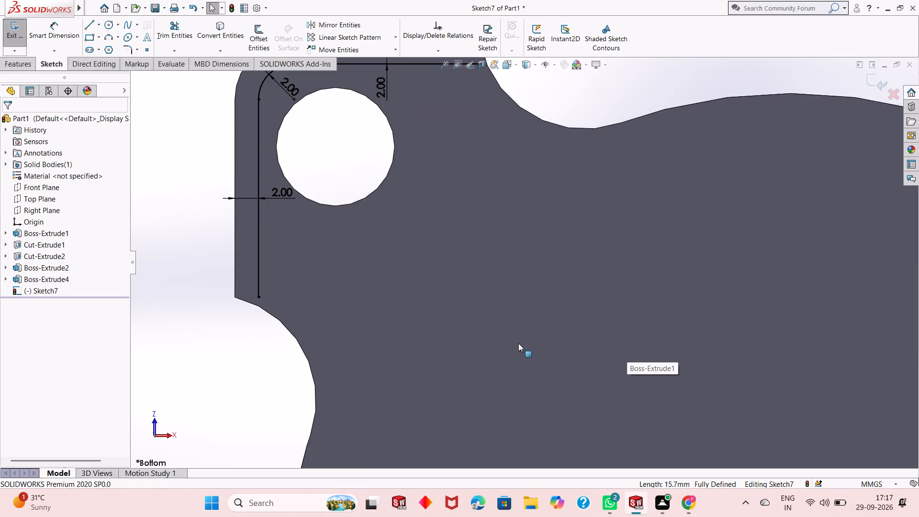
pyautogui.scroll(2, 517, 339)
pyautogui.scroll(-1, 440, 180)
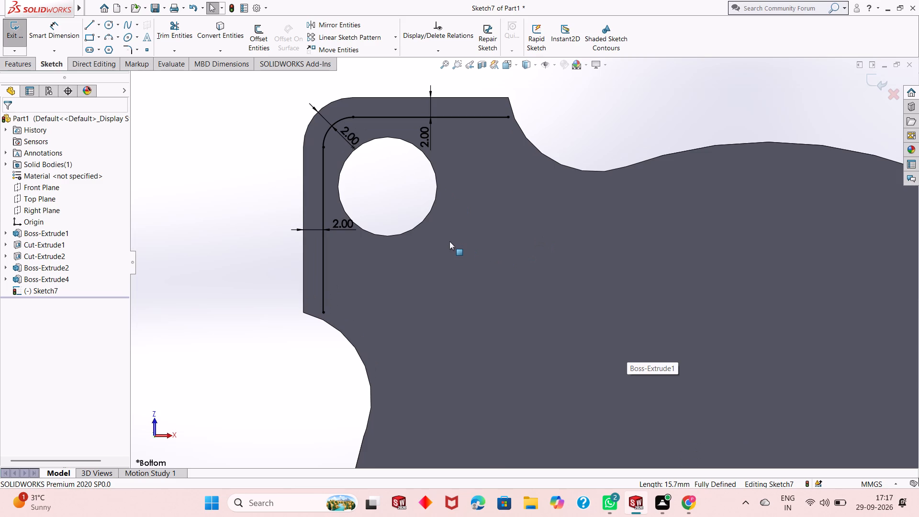
# Sketch a diagonal centerline about 24.3 mm long from the lug hole's centre down toward the middle of the part.
pyautogui.click(99, 26)
pyautogui.click(107, 51)
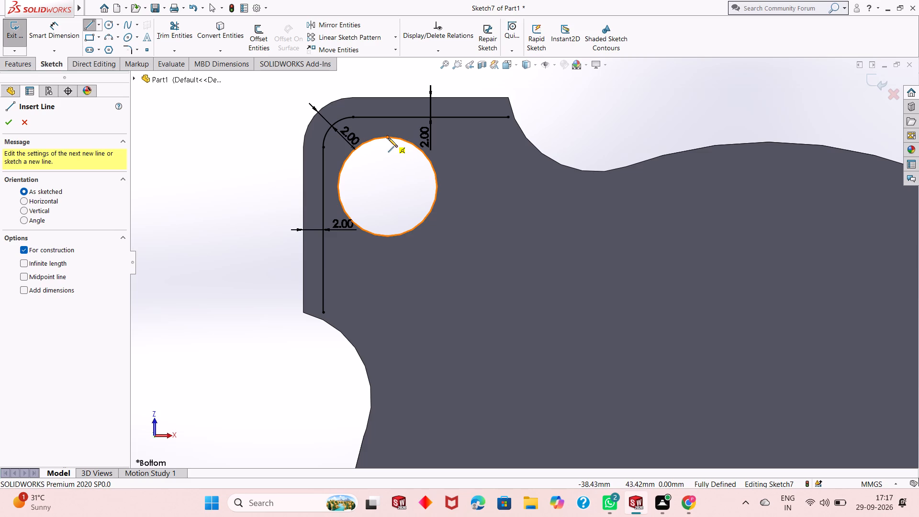
pyautogui.click(386, 185)
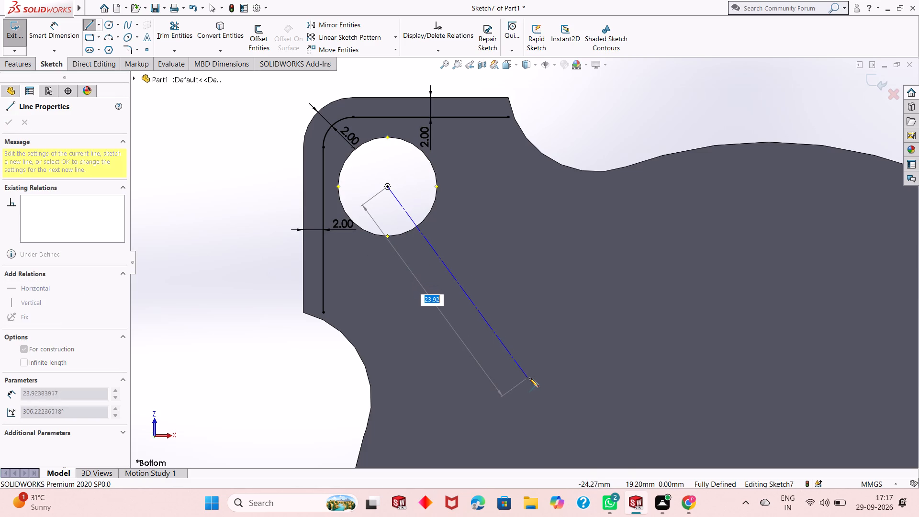
pyautogui.click(536, 376)
pyautogui.press('Escape')
pyautogui.press('Escape')
pyautogui.press('Escape')
pyautogui.press('Escape')
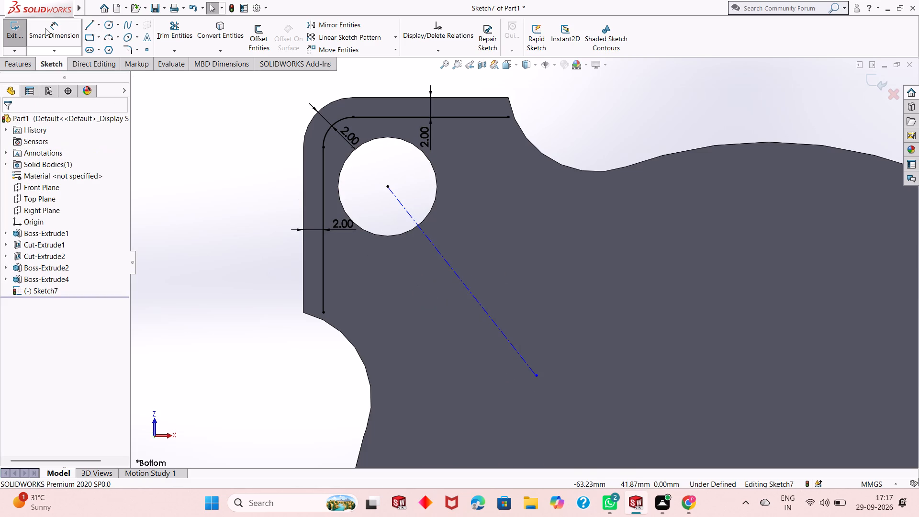
# Dimension the diagonal centerline's angle from vertical at the hole's centre and set it to 45 degrees.
pyautogui.click(55, 38)
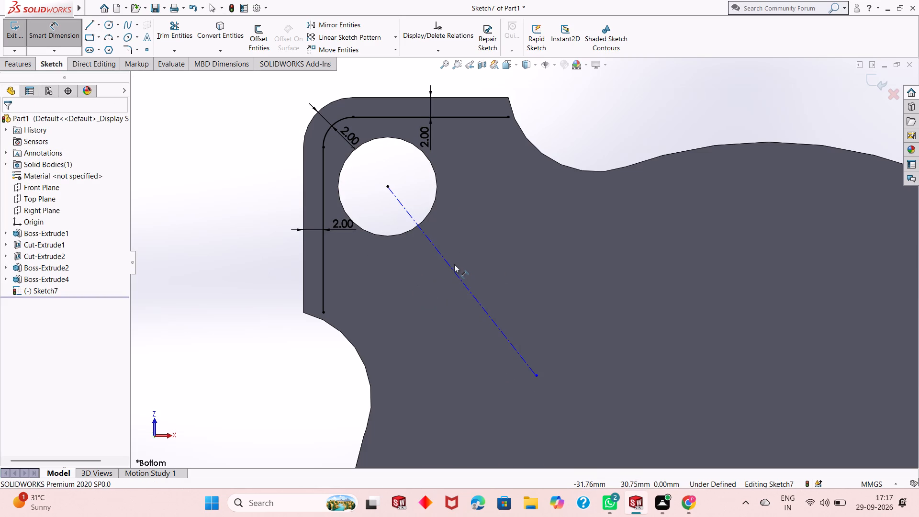
pyautogui.click(454, 270)
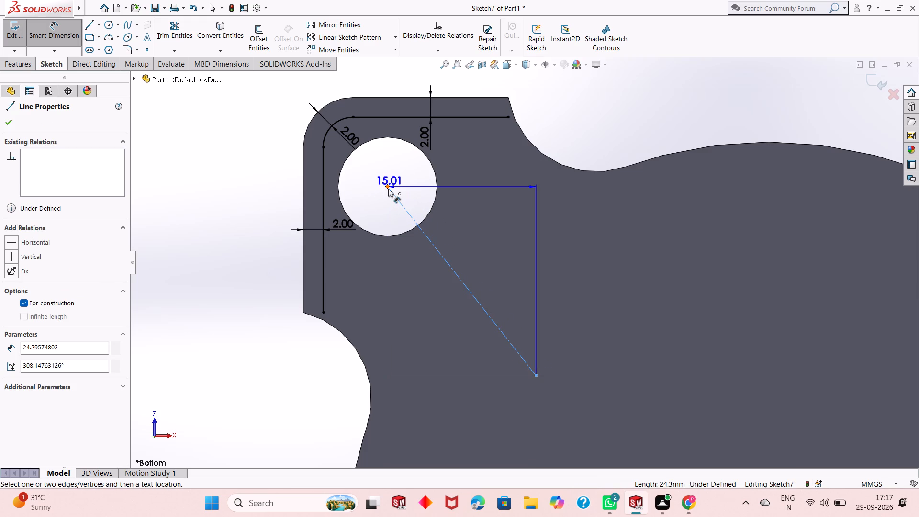
pyautogui.click(389, 189)
pyautogui.click(386, 209)
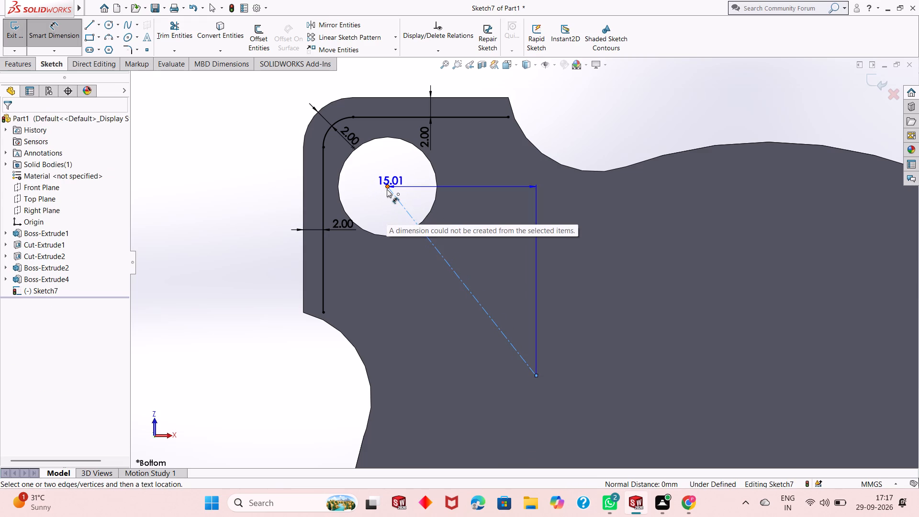
pyautogui.click(386, 189)
pyautogui.click(386, 213)
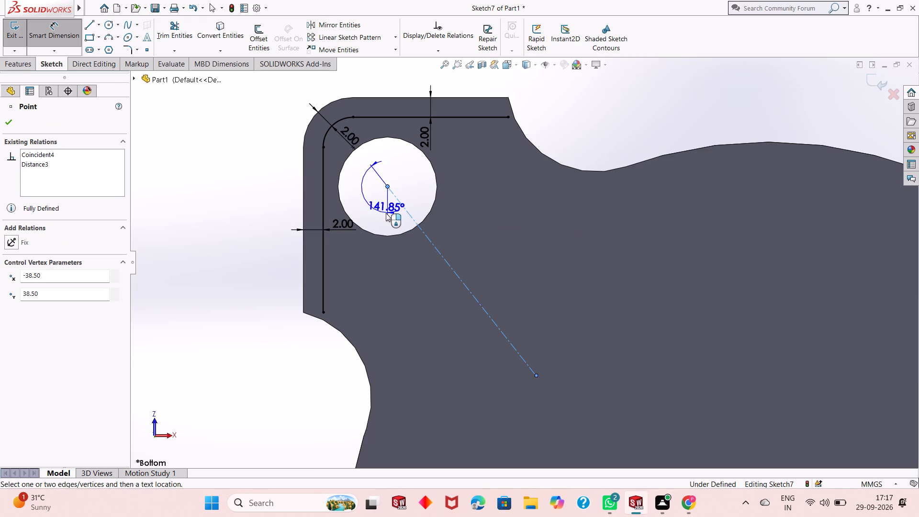
pyautogui.click(394, 210)
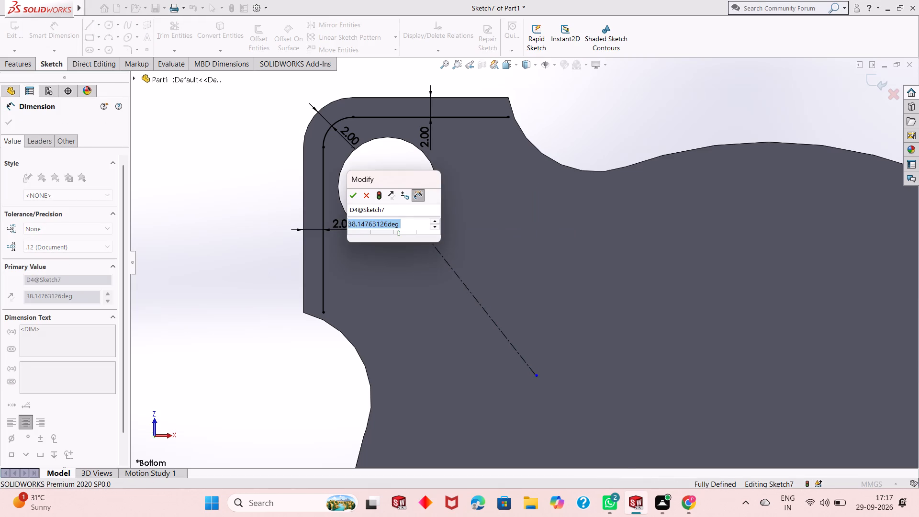
pyautogui.write('45')
pyautogui.press('Return')
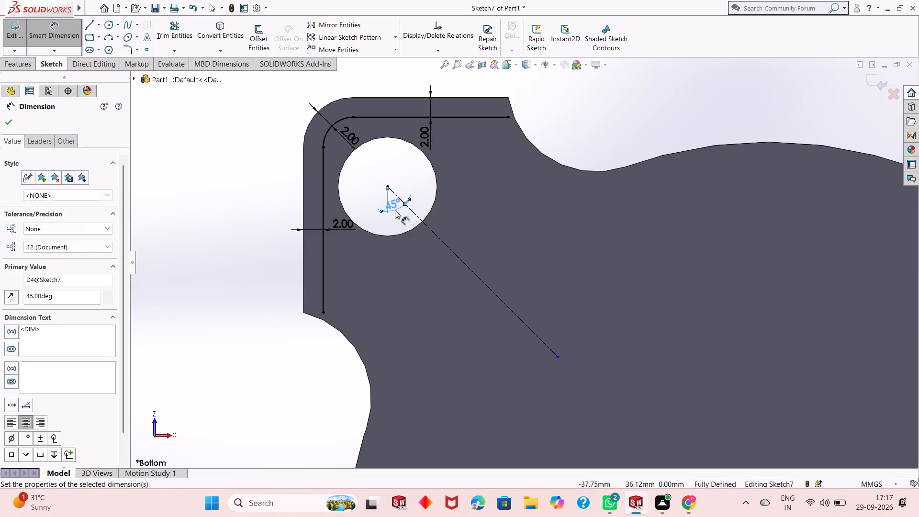
pyautogui.rightClick(202, 163)
pyautogui.click(238, 196)
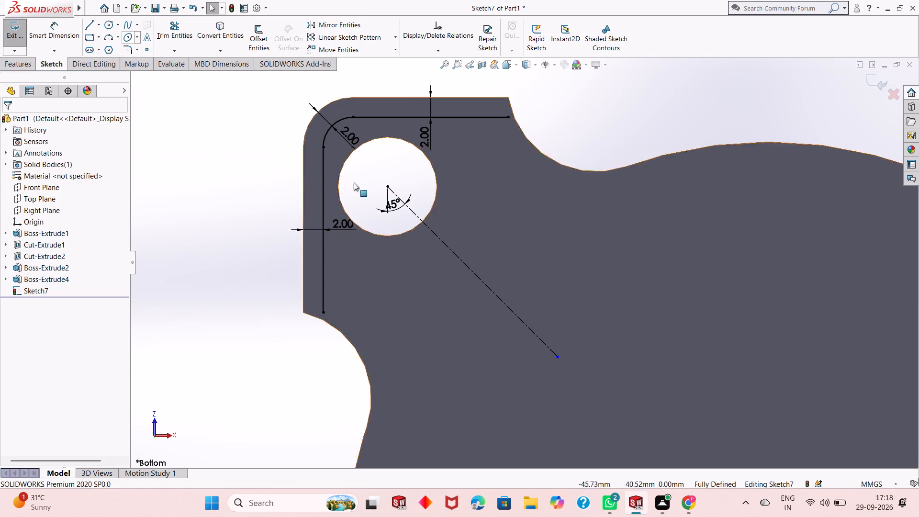
# Convert the diagonal centerline from construction geometry to a solid sketch line.
pyautogui.click(452, 249)
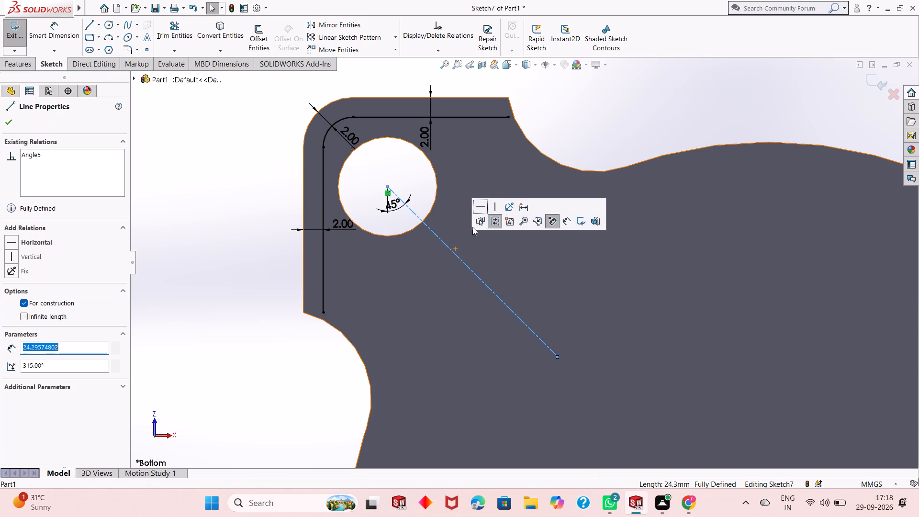
pyautogui.click(496, 220)
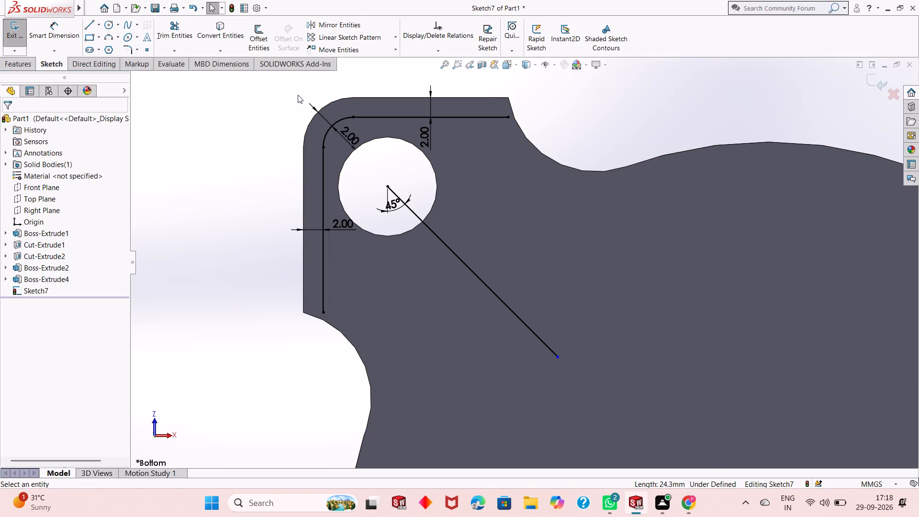
# Offset the 45-degree line bi-directionally by 12.5 mm, with dimensions added.
pyautogui.click(418, 217)
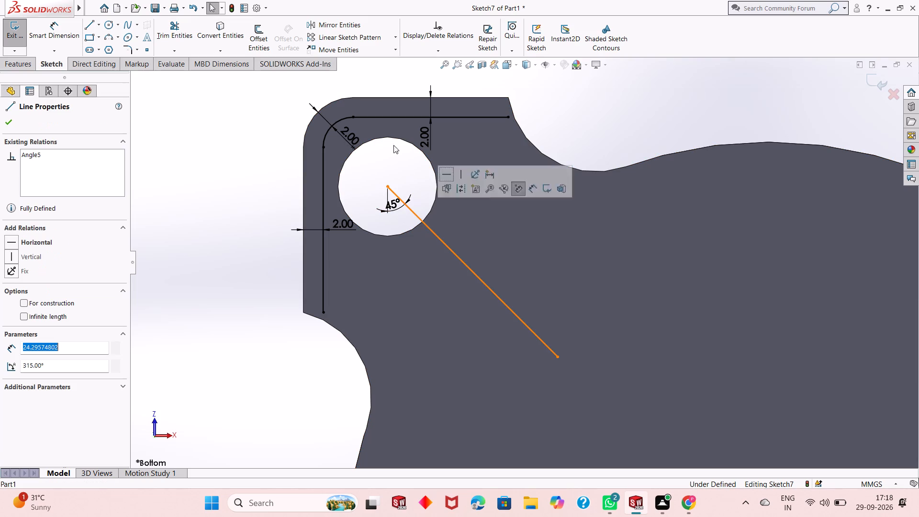
pyautogui.click(264, 39)
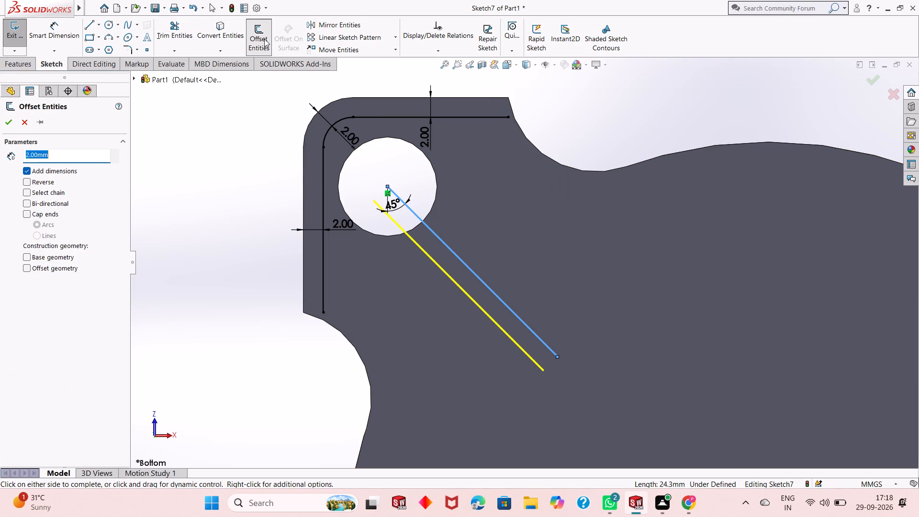
pyautogui.click(27, 204)
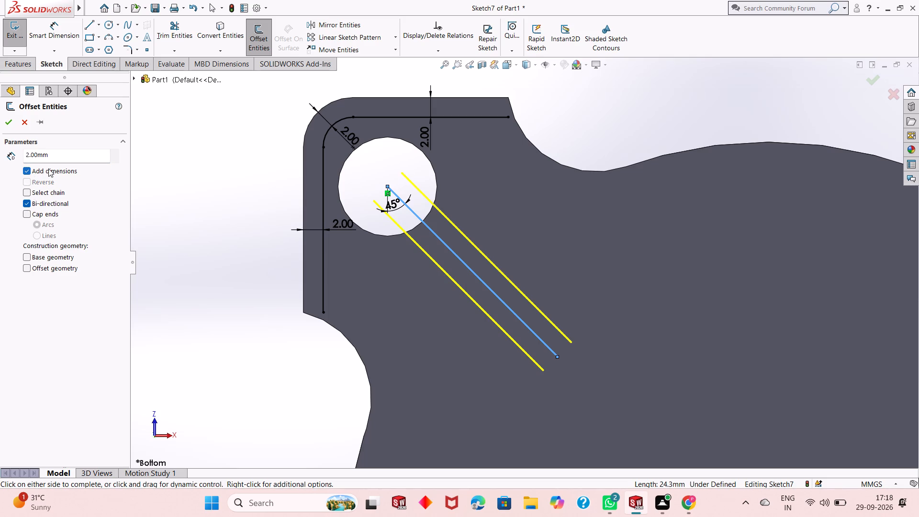
pyautogui.doubleClick(56, 153)
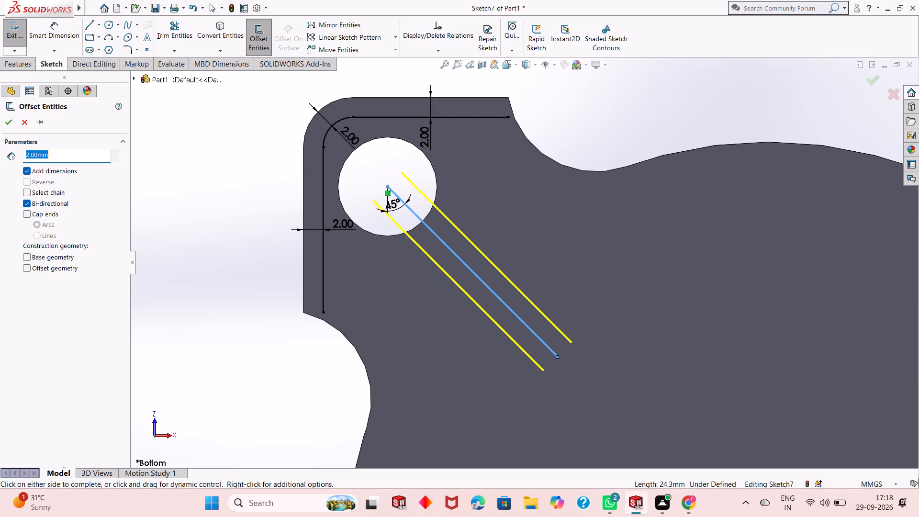
pyautogui.write('12.5')
pyautogui.press('Return')
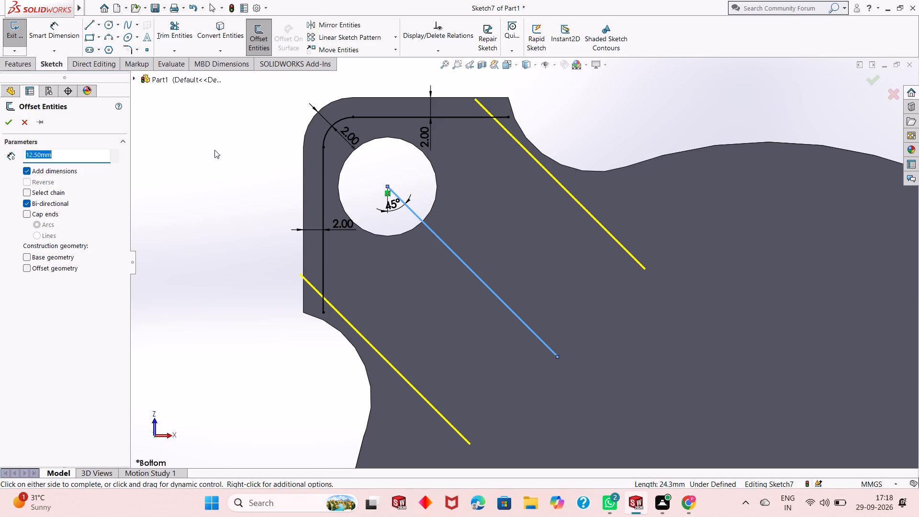
pyautogui.click(3, 124)
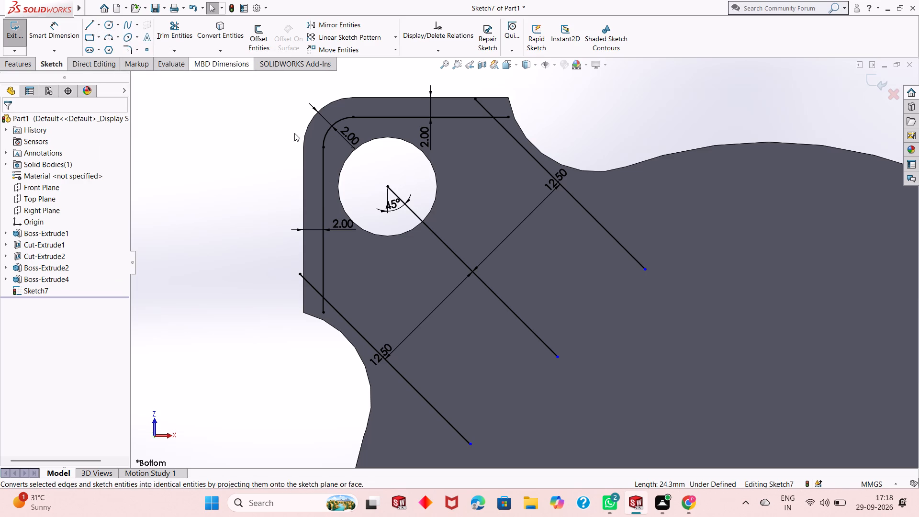
# Sketch a horizontal line about 24.6 mm long below the 45-degree line, crossing the lower-left offset line near its end.
pyautogui.click(89, 26)
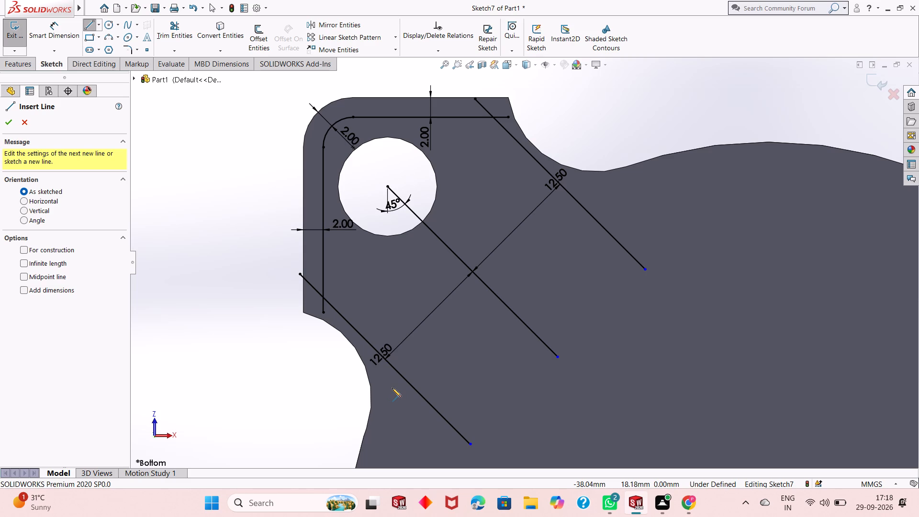
pyautogui.click(421, 417)
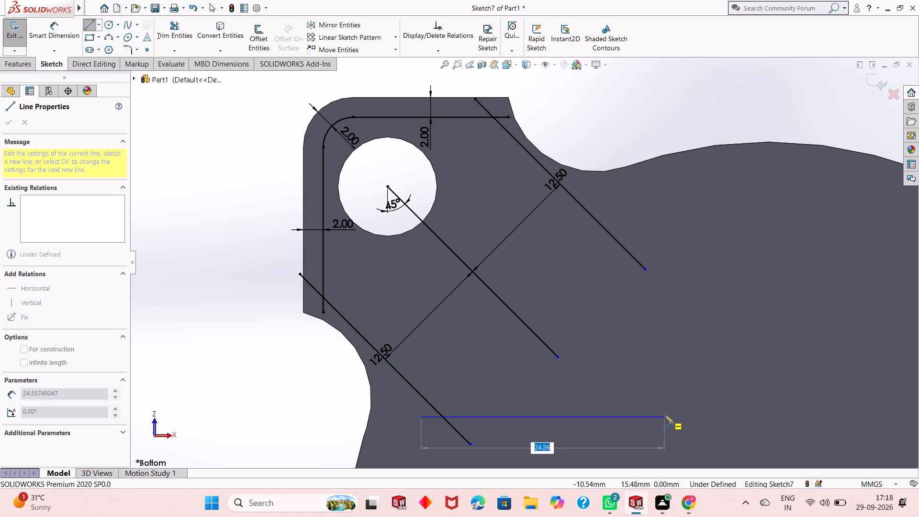
pyautogui.click(664, 415)
pyautogui.rightClick(633, 369)
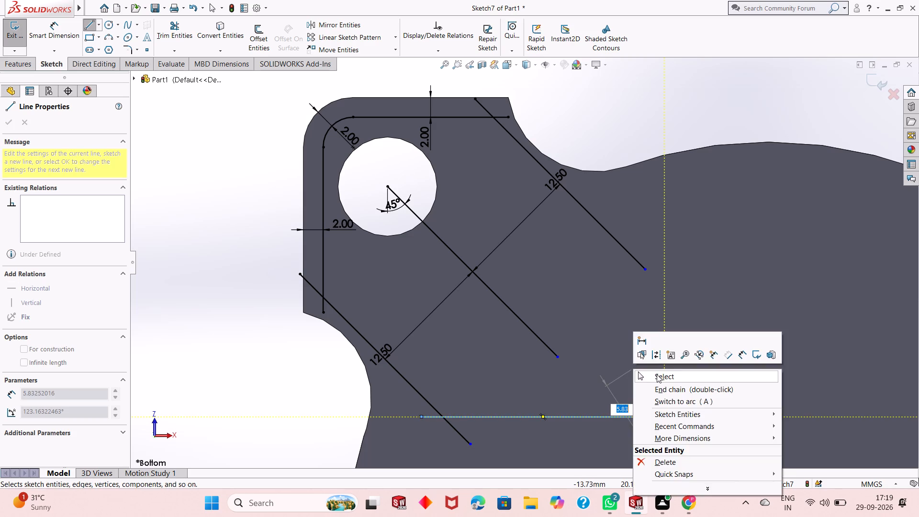
pyautogui.click(658, 374)
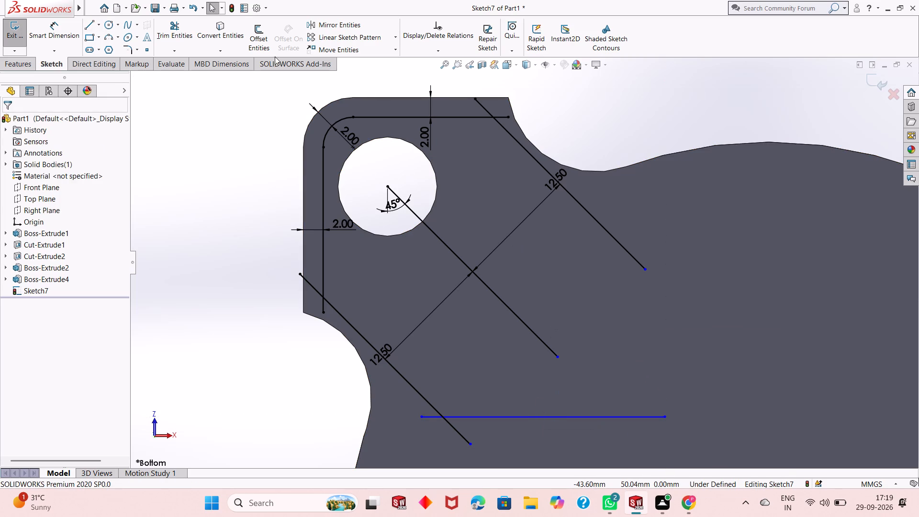
# Dimension the spacing between the lower horizontal line and the lug's upper offset line and set it to 30 mm.
pyautogui.click(51, 32)
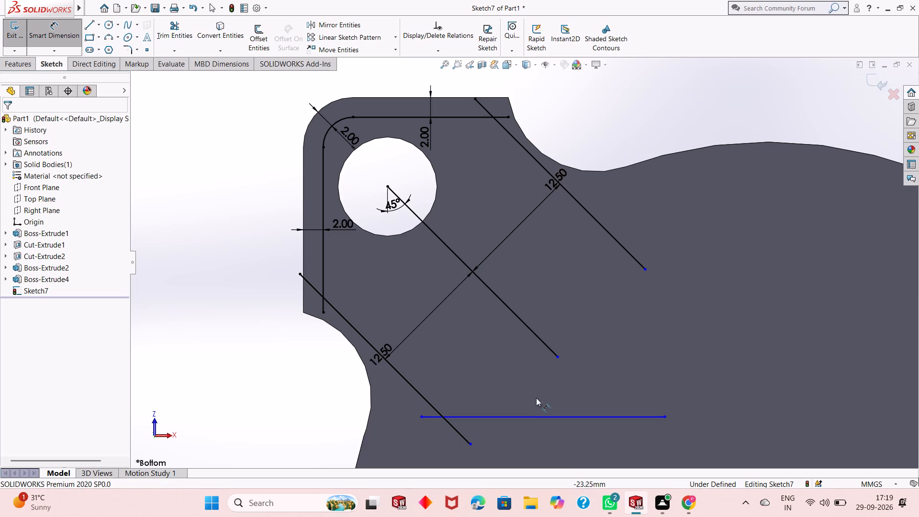
pyautogui.click(532, 416)
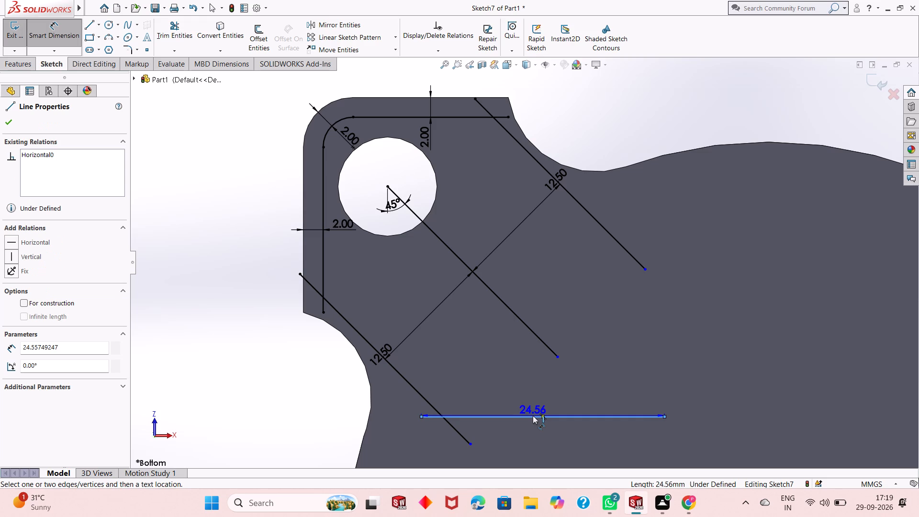
pyautogui.click(380, 116)
pyautogui.click(254, 134)
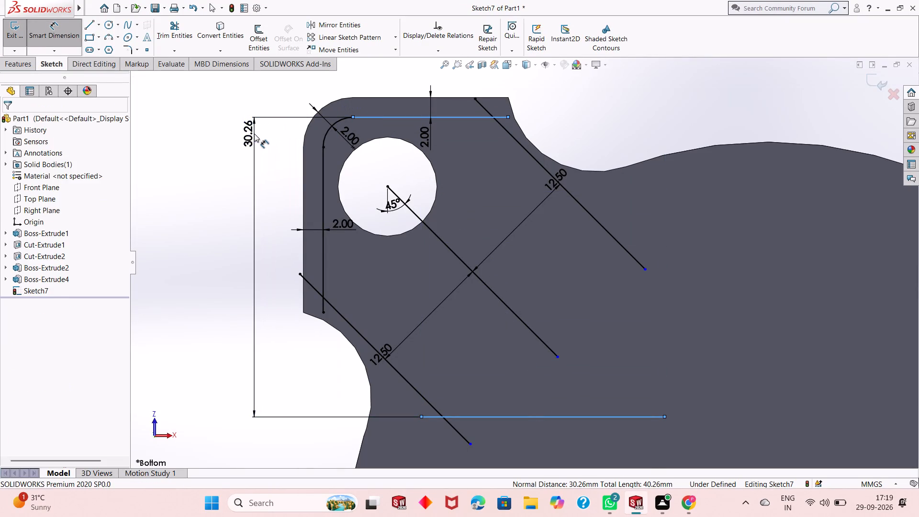
pyautogui.write('30')
pyautogui.press('Return')
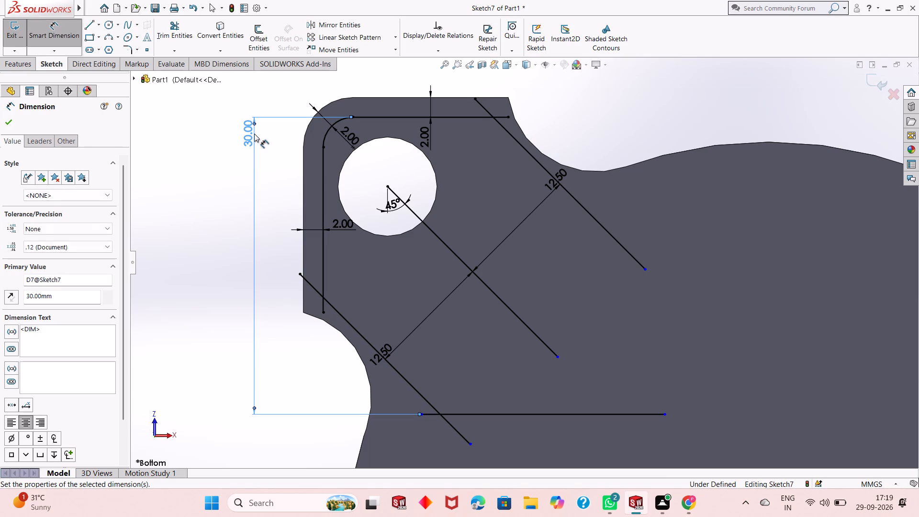
pyautogui.scroll(-1, 338, 228)
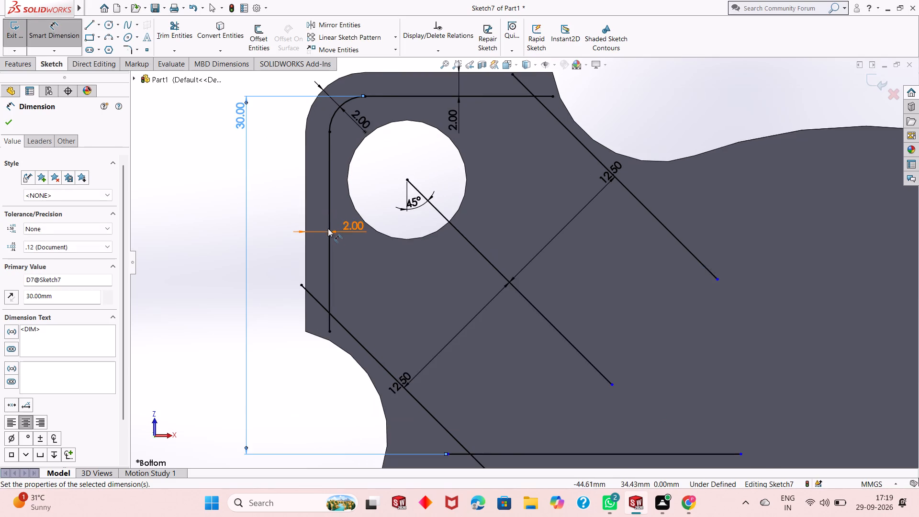
pyautogui.scroll(5, 325, 227)
pyautogui.scroll(-1, 714, 326)
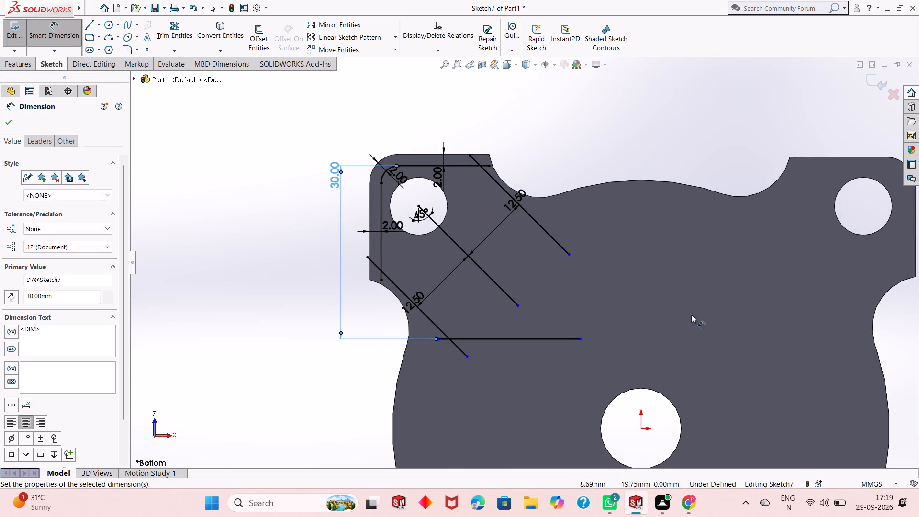
pyautogui.scroll(-2, 689, 314)
pyautogui.scroll(1, 432, 261)
pyautogui.scroll(1, 370, 211)
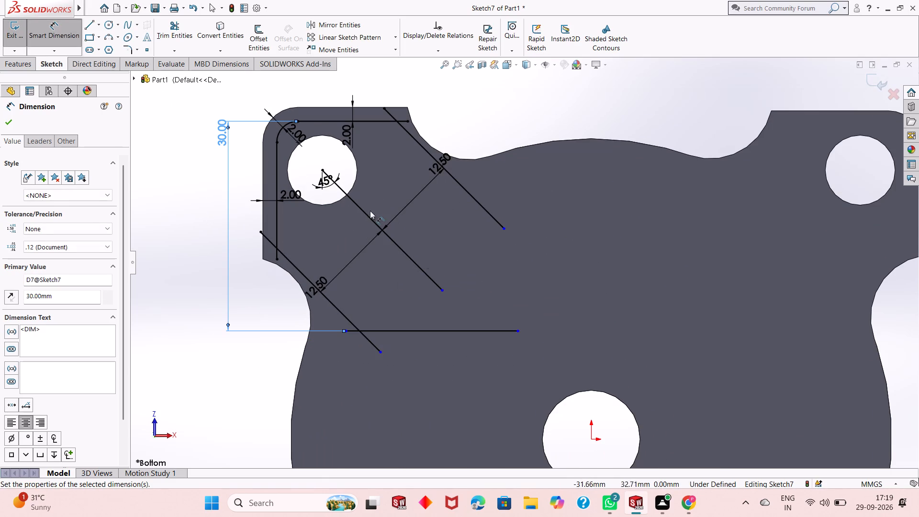
pyautogui.scroll(-2, 388, 211)
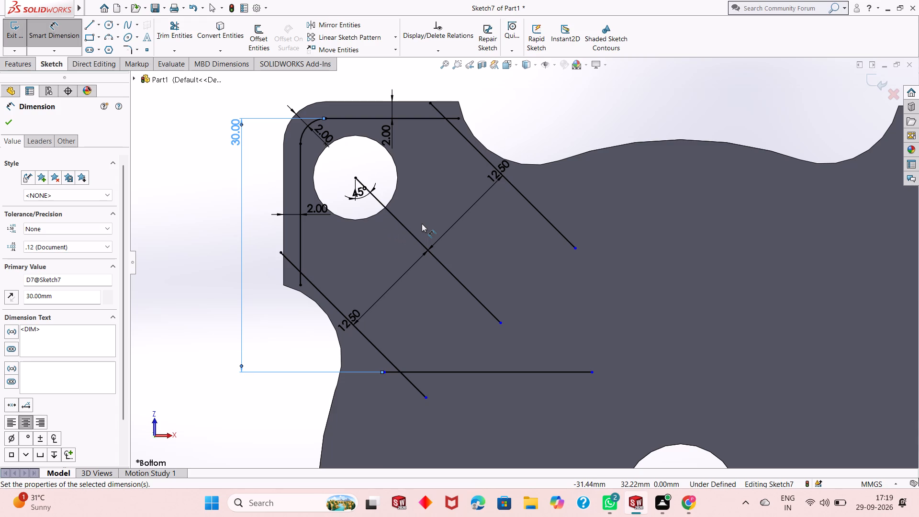
pyautogui.scroll(-1, 423, 261)
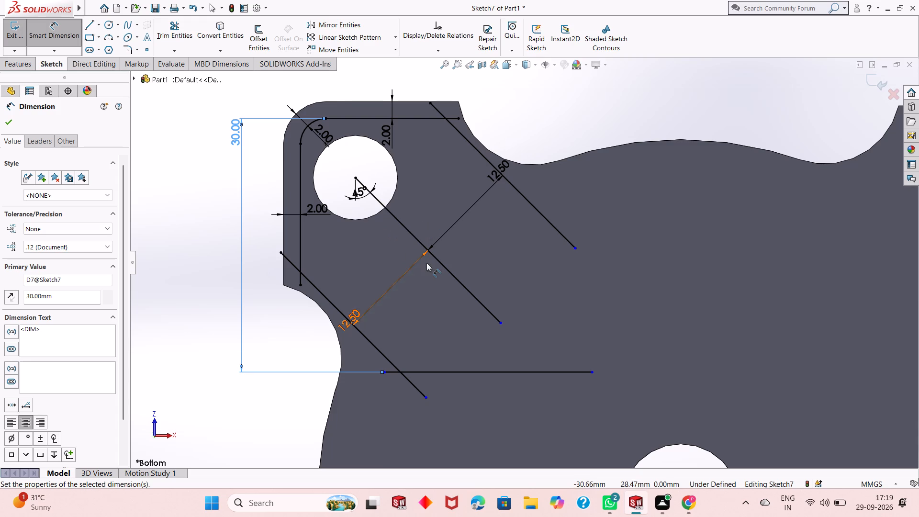
pyautogui.scroll(1, 430, 263)
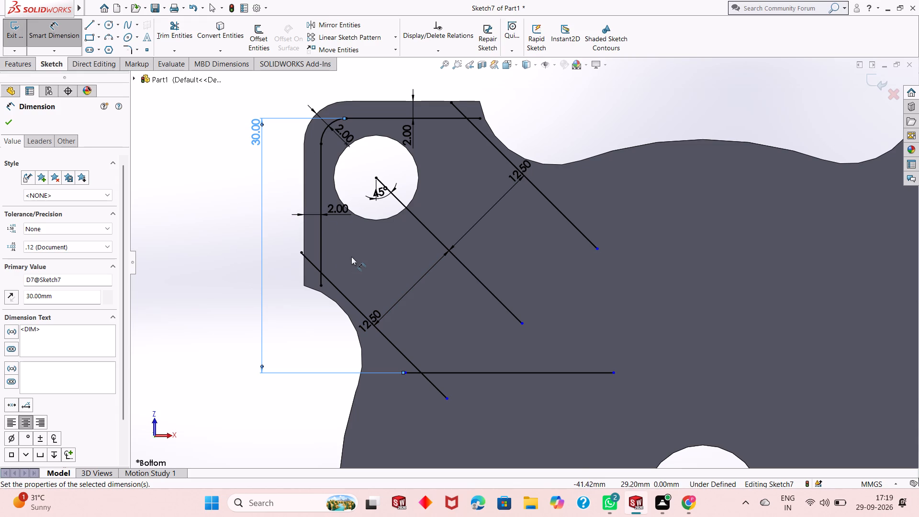
pyautogui.rightClick(159, 145)
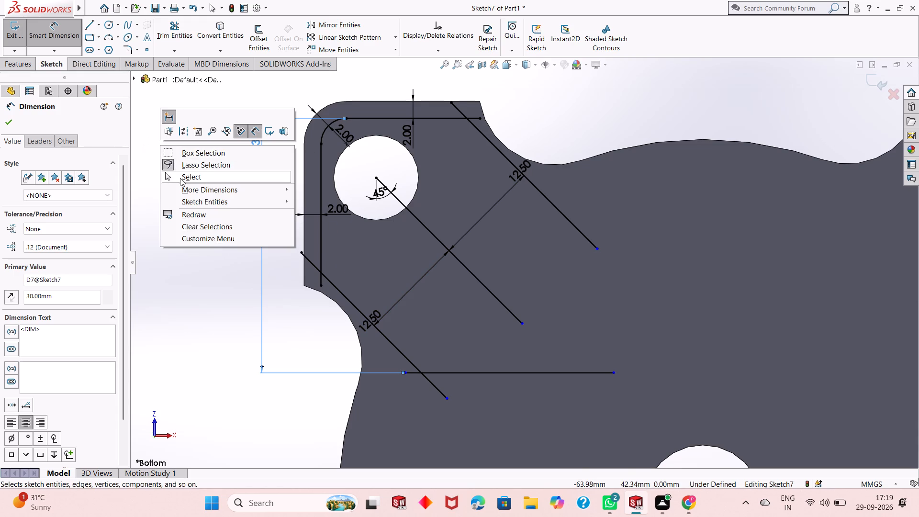
pyautogui.click(184, 177)
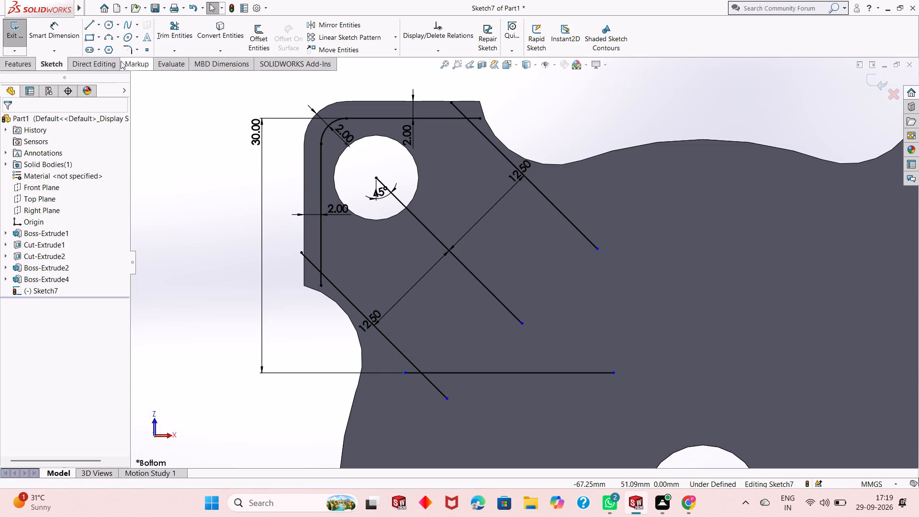
# Sketch a vertical line about 25.3 mm long, crossing the upper-right 45-degree offset line and the lower horizontal line.
pyautogui.click(91, 25)
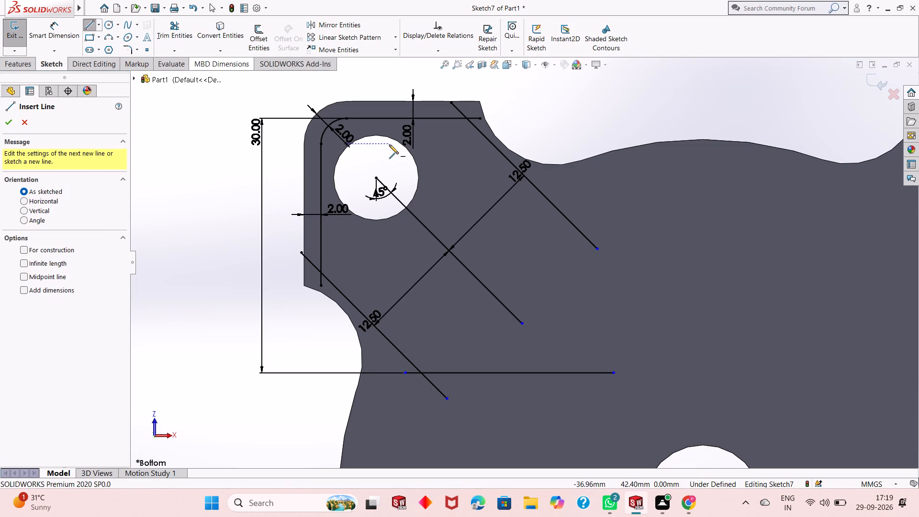
pyautogui.click(571, 189)
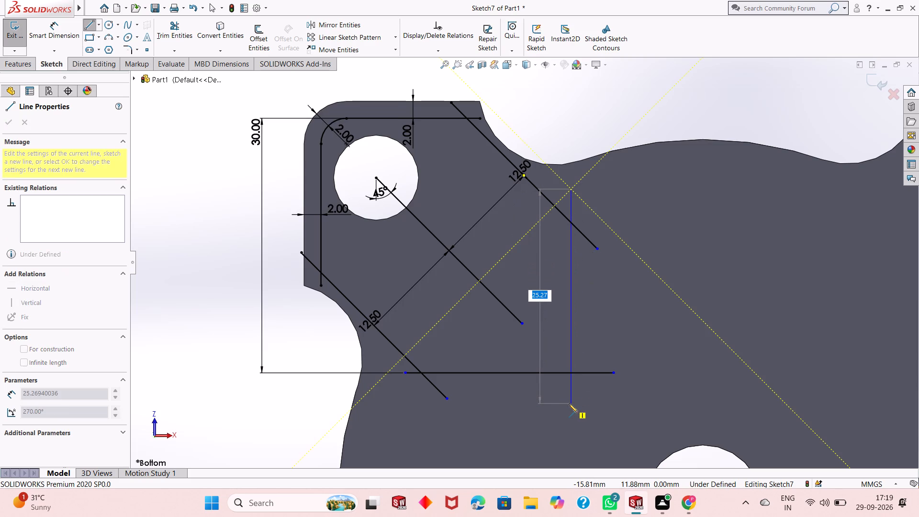
pyautogui.click(569, 404)
pyautogui.rightClick(625, 334)
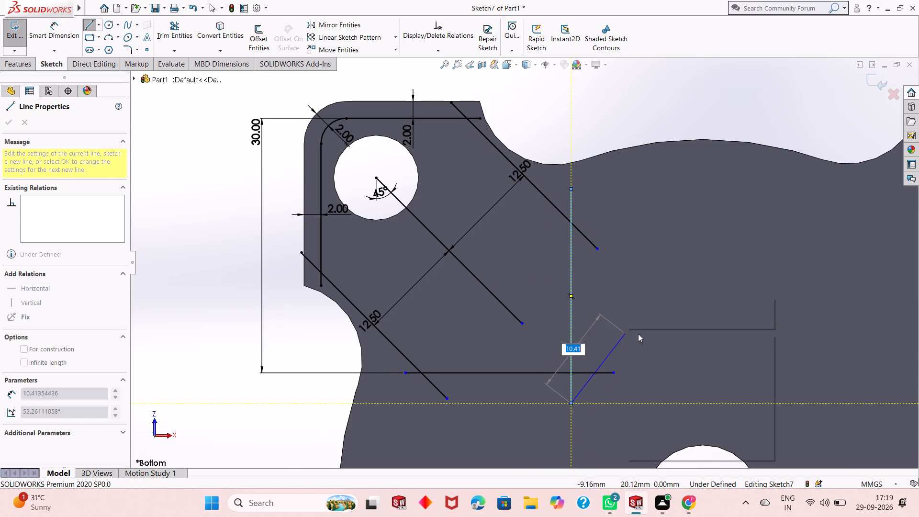
pyautogui.click(654, 340)
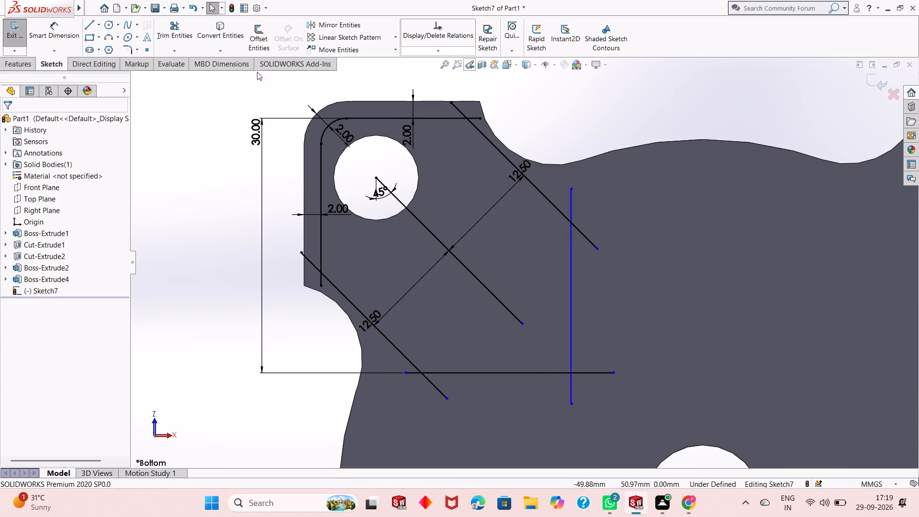
# Dimension the vertical line's distance from the lug's left offset line and set it to 30 mm.
pyautogui.click(43, 28)
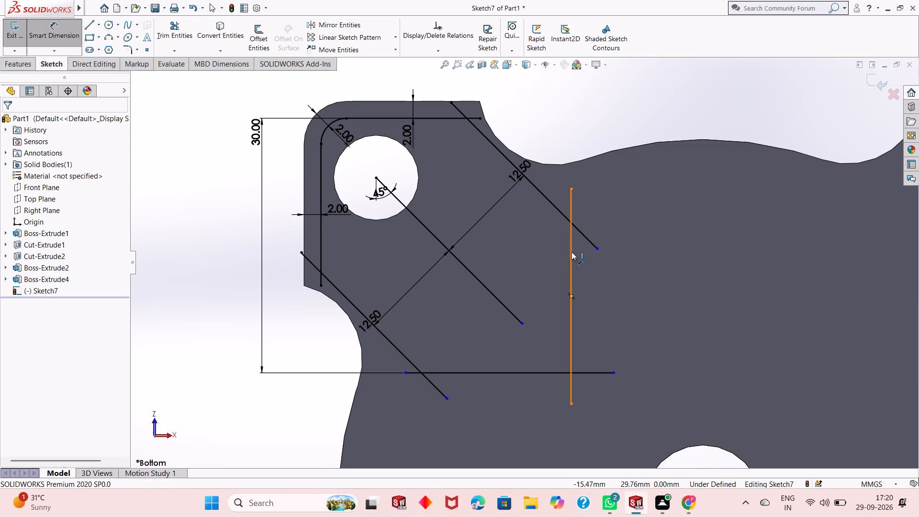
pyautogui.click(572, 252)
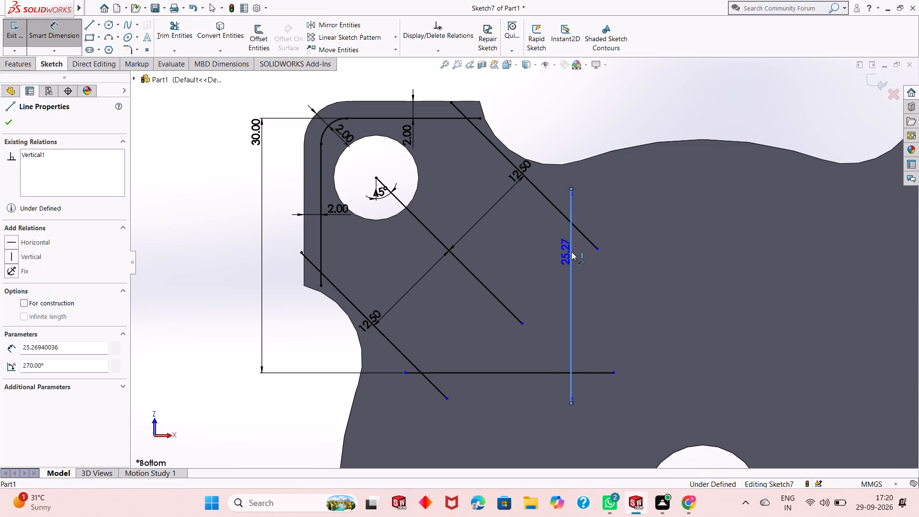
pyautogui.click(321, 228)
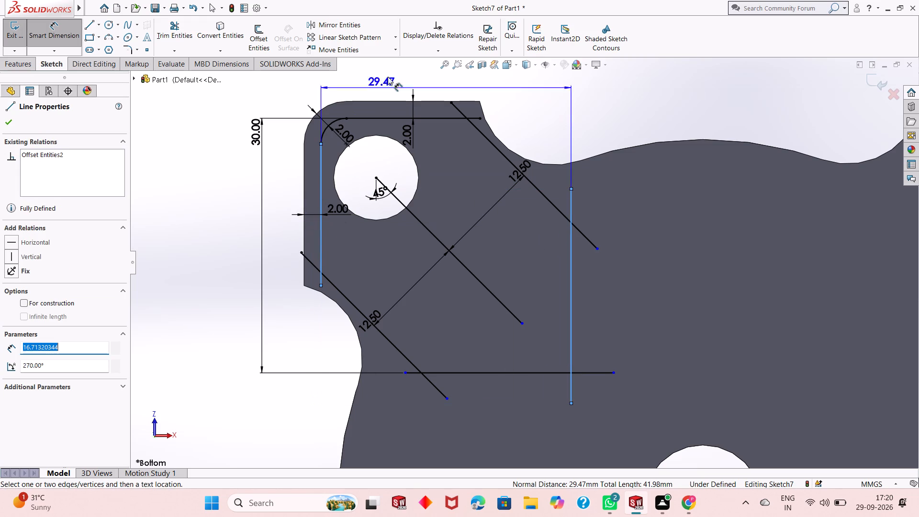
pyautogui.click(414, 79)
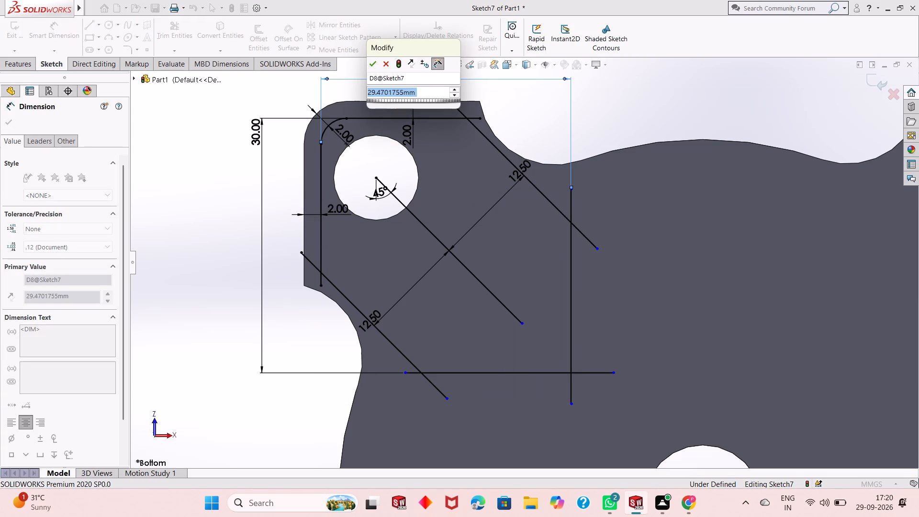
pyautogui.write('30')
pyautogui.press('Return')
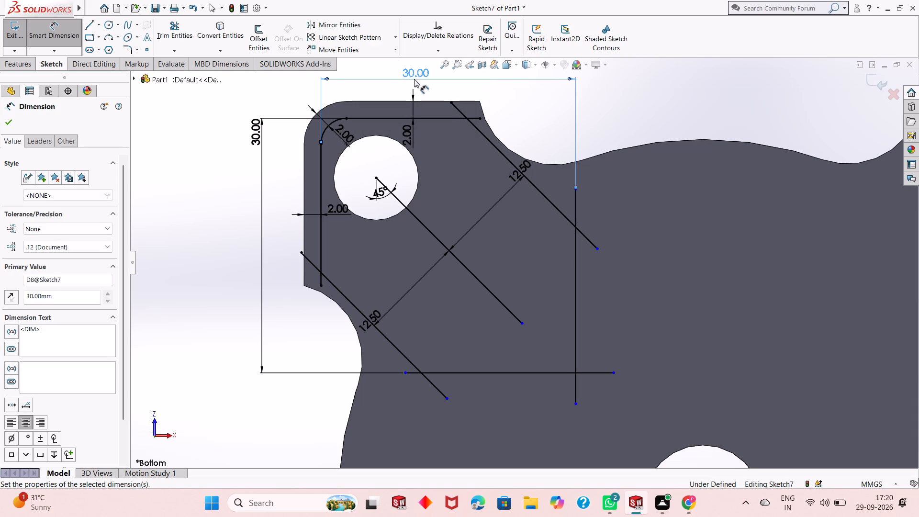
pyautogui.rightClick(183, 178)
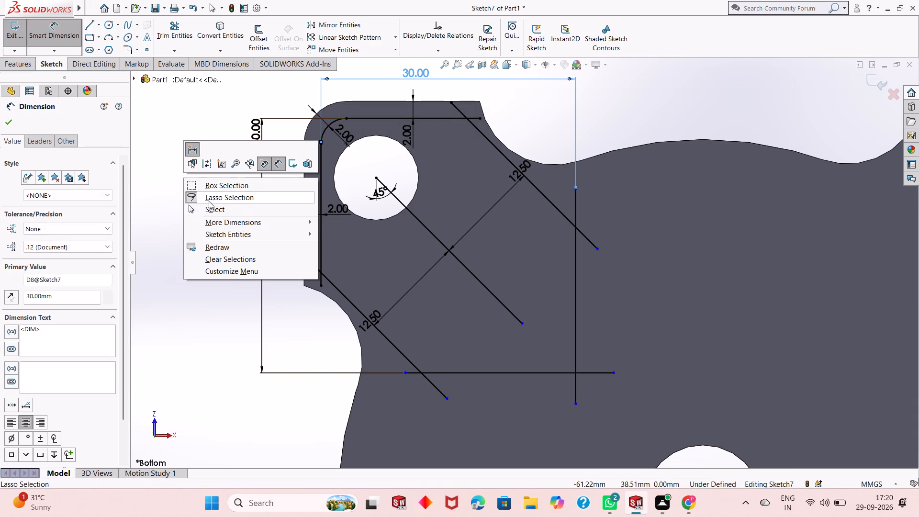
pyautogui.click(213, 209)
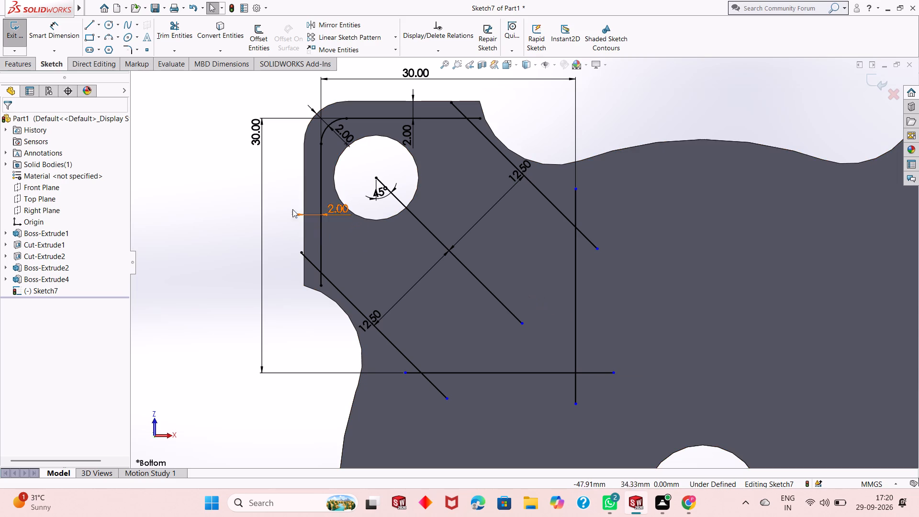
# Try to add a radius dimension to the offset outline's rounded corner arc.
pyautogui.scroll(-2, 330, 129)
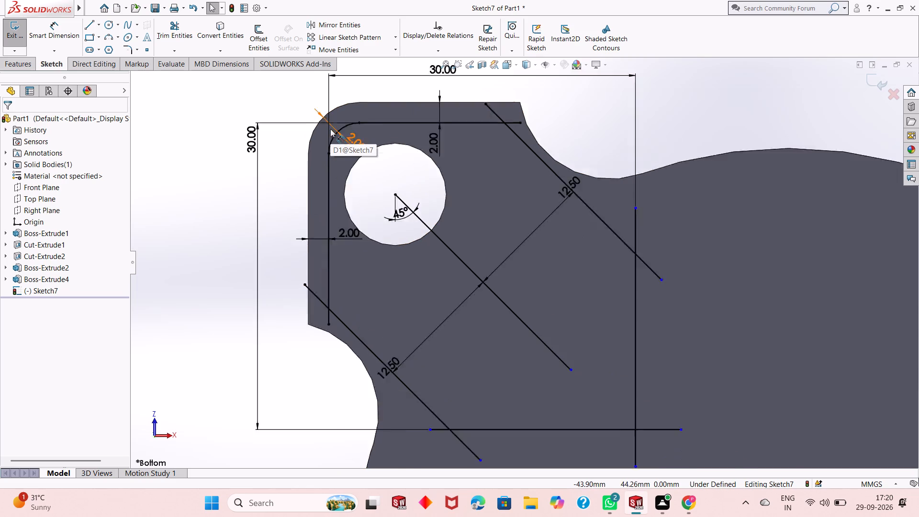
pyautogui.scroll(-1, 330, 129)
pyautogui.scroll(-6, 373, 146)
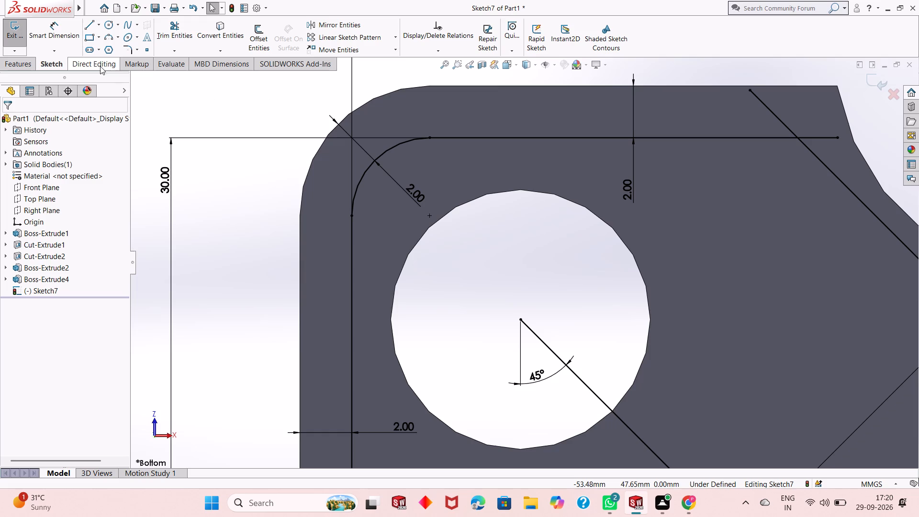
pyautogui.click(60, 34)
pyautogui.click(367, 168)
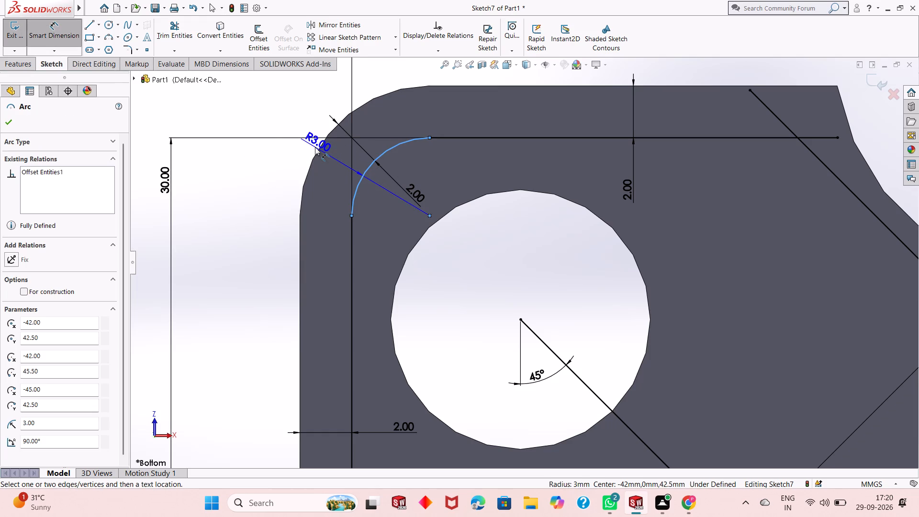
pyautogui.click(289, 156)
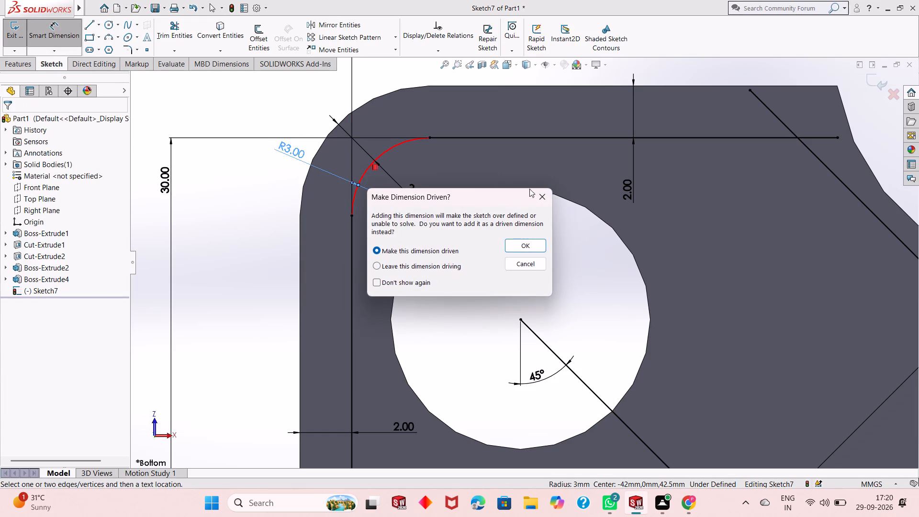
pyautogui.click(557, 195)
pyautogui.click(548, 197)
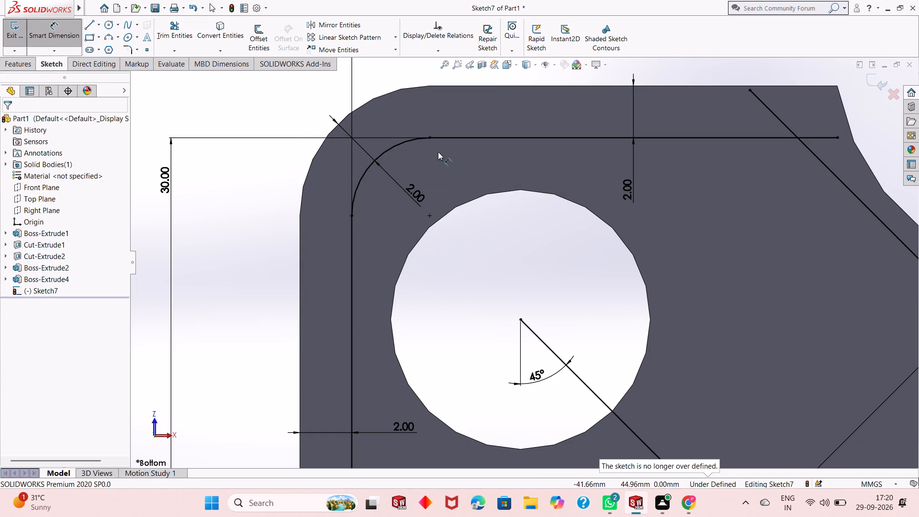
# Examine the lug offset outline's rounded corner arc and its offset dimension up close and from tilted views.
pyautogui.scroll(1, 438, 259)
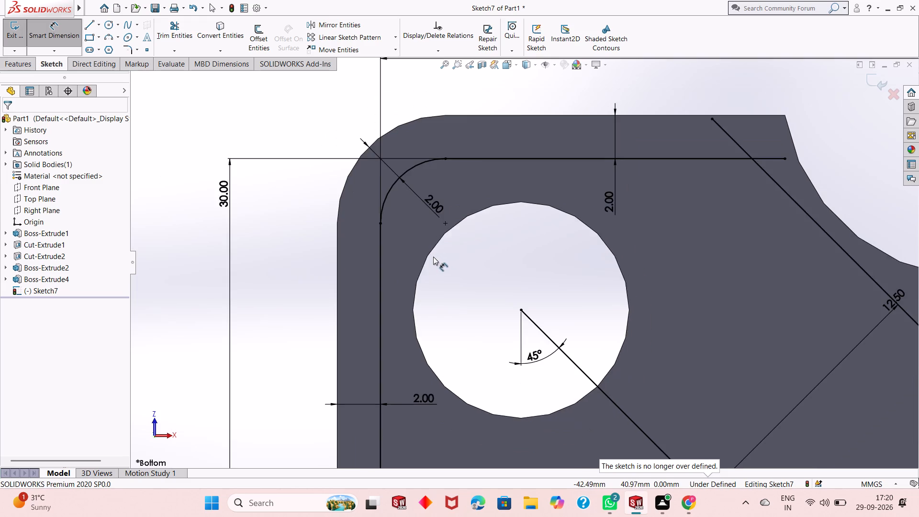
pyautogui.scroll(3, 429, 254)
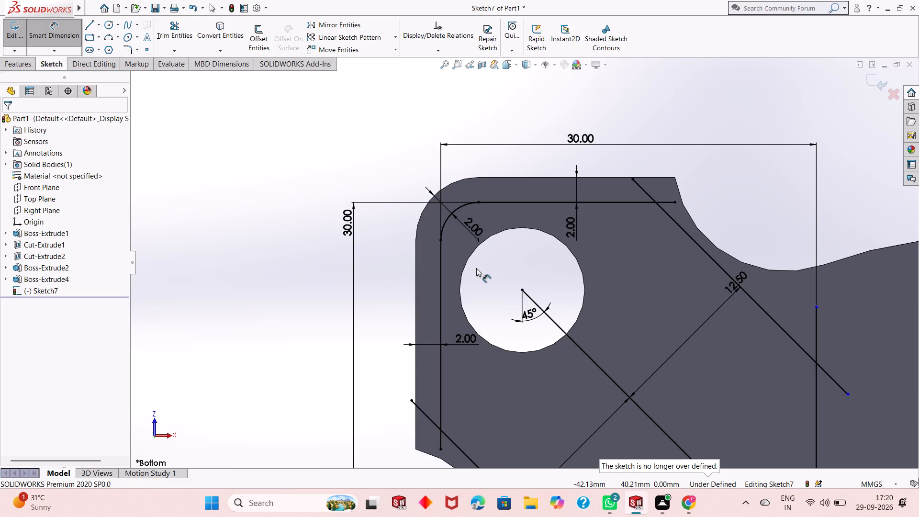
pyautogui.scroll(-10, 465, 180)
pyautogui.scroll(-3, 489, 242)
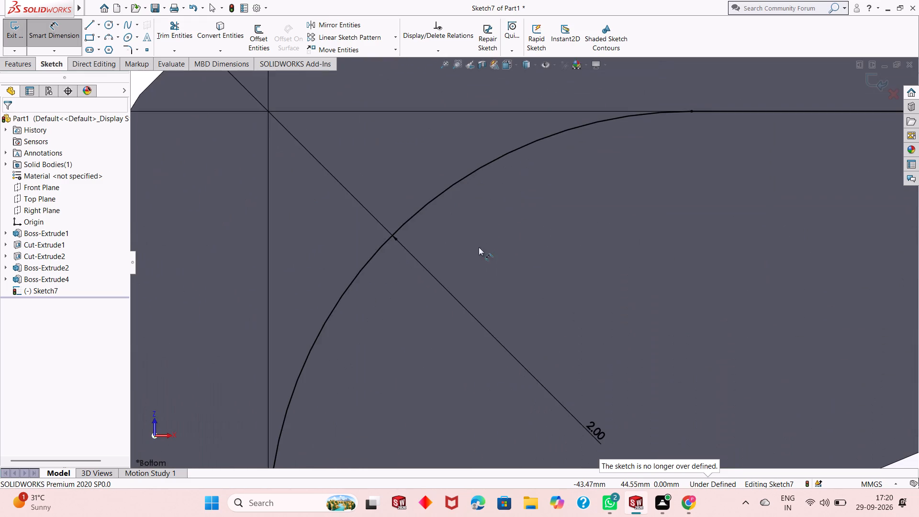
pyautogui.scroll(3, 460, 250)
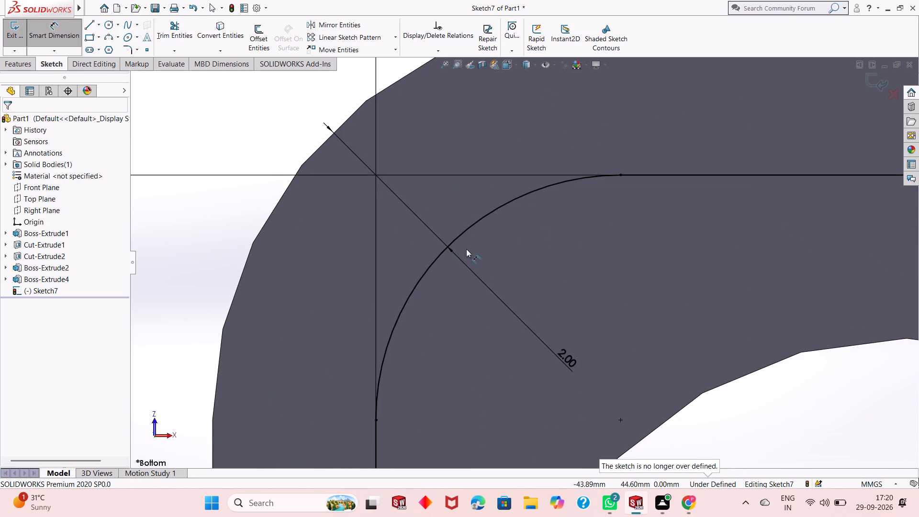
pyautogui.press('Escape')
pyautogui.press('Escape')
pyautogui.scroll(-2, 456, 246)
pyautogui.scroll(2, 455, 247)
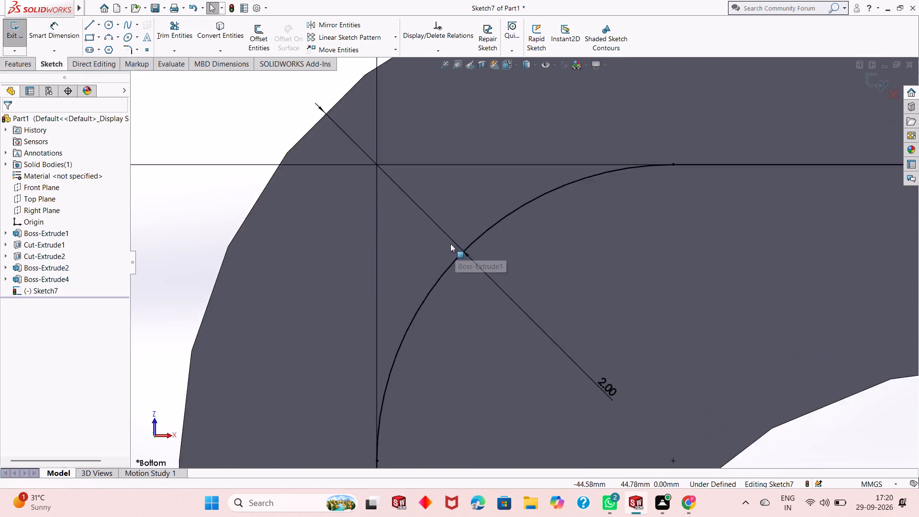
pyautogui.scroll(9, 450, 244)
pyautogui.scroll(-6, 553, 281)
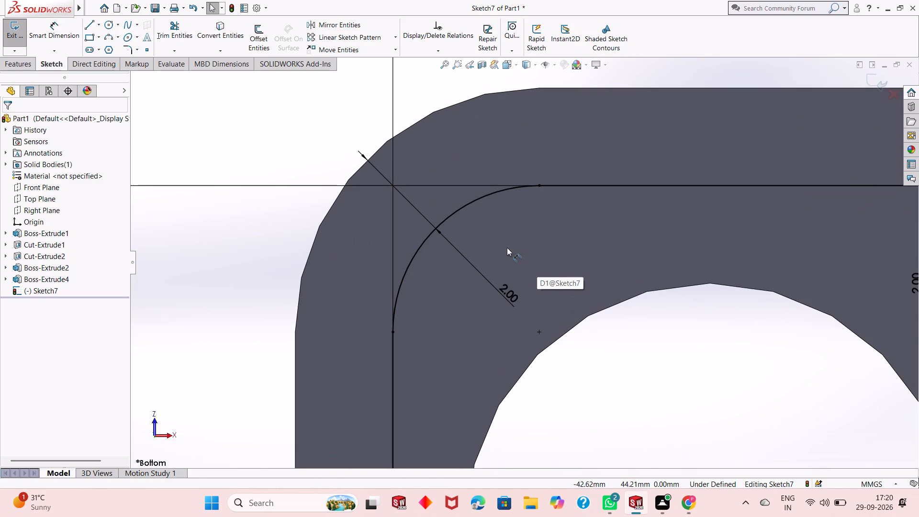
pyautogui.moveTo(497, 237); pyautogui.dragTo(467, 240, button='middle')
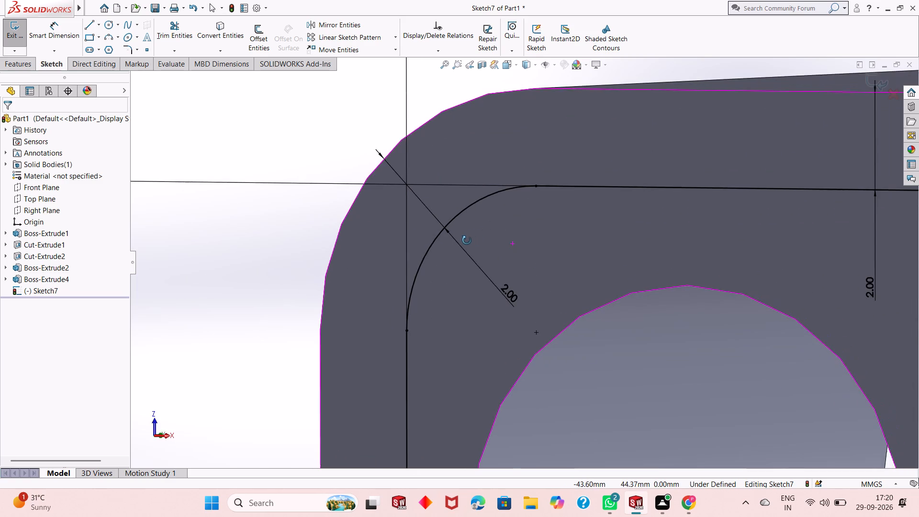
pyautogui.moveTo(467, 240); pyautogui.dragTo(516, 242, button='middle')
pyautogui.keyDown('ctrl'); pyautogui.moveTo(530, 243); pyautogui.dragTo(480, 242, button='middle'); pyautogui.keyUp('ctrl')
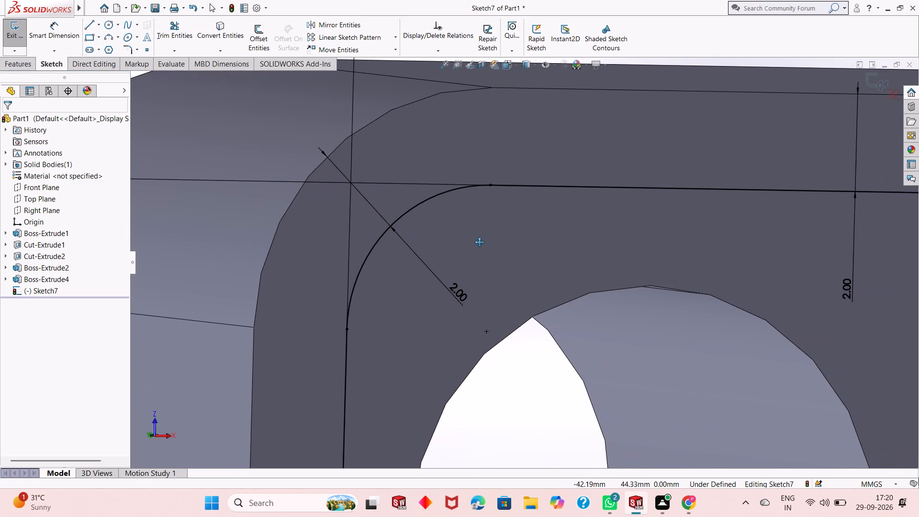
pyautogui.keyDown('ctrl'); pyautogui.moveTo(480, 242); pyautogui.dragTo(477, 242, button='middle'); pyautogui.keyUp('ctrl')
pyautogui.scroll(5, 485, 245)
pyautogui.moveTo(529, 247); pyautogui.dragTo(507, 247, button='middle')
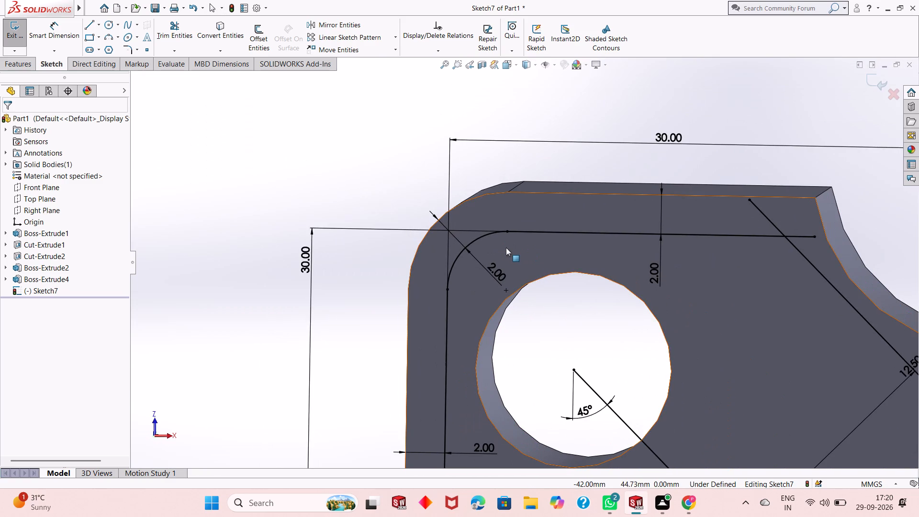
# Return to a view square to the sketch and delete the offset outline's rounded corner arc.
pyautogui.hotkey('ctrl', '8')
pyautogui.scroll(2, 495, 283)
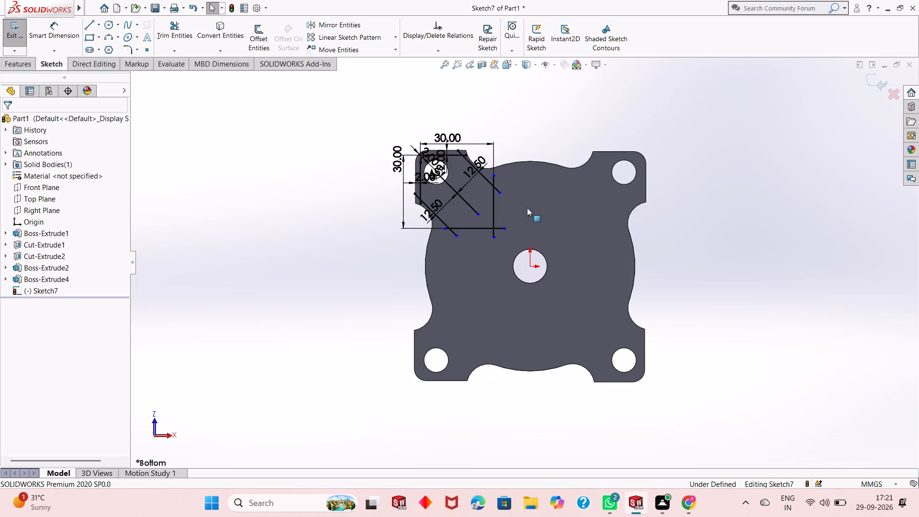
pyautogui.scroll(-7, 431, 146)
pyautogui.scroll(-7, 504, 236)
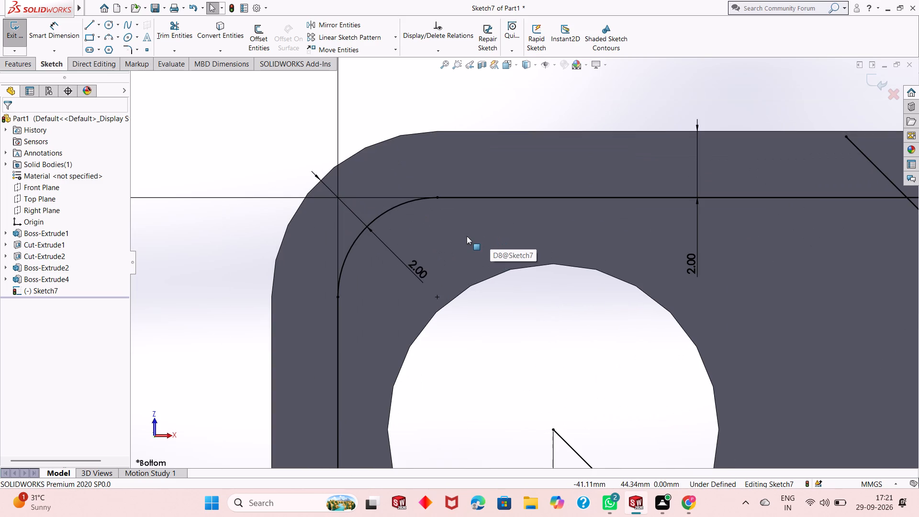
pyautogui.click(377, 218)
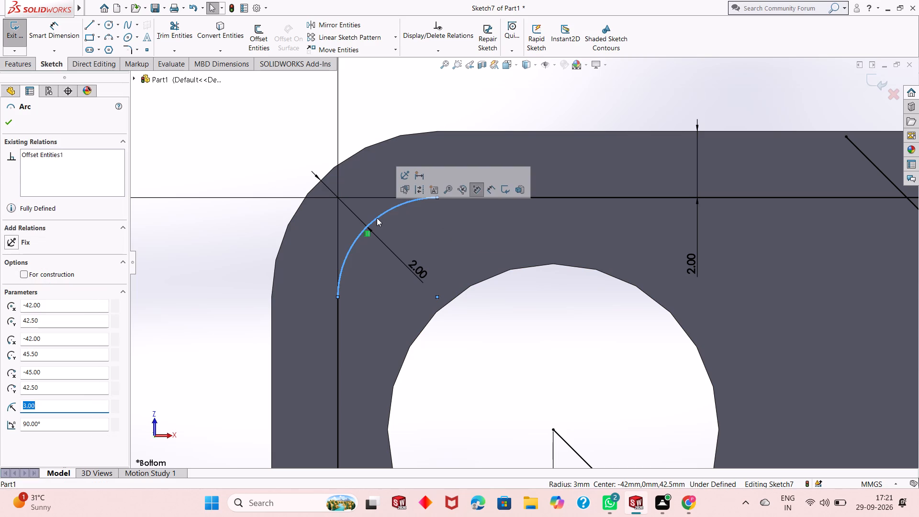
pyautogui.press('Delete')
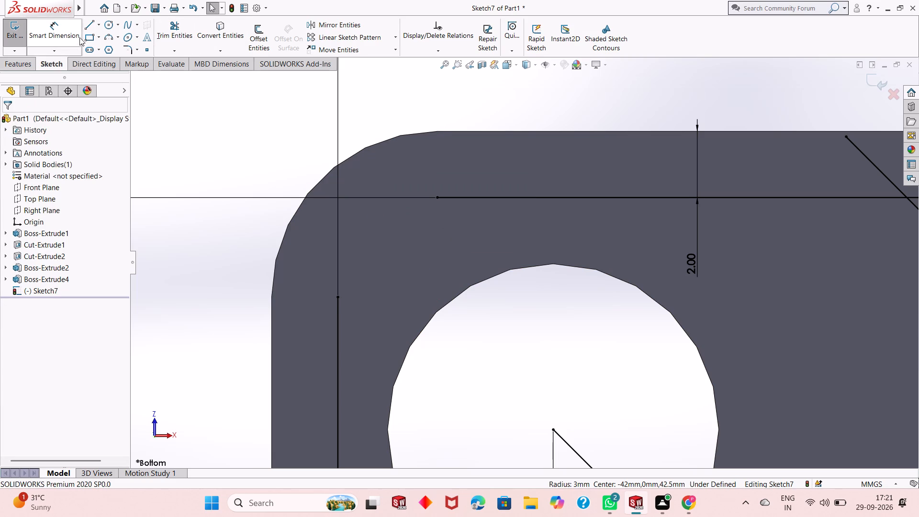
# Close the open corner with a 3 mm vertical line and a 3 mm horizontal line joining the two offset lines' ends.
pyautogui.click(94, 24)
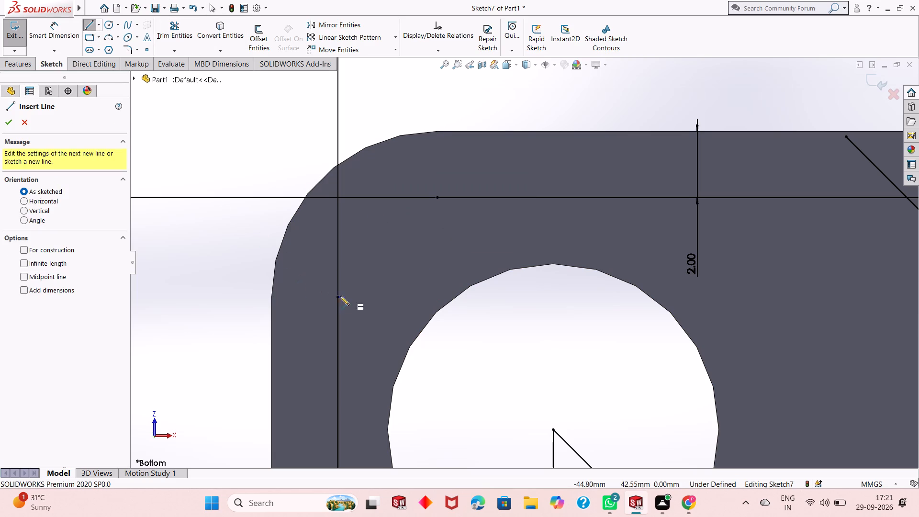
pyautogui.click(338, 298)
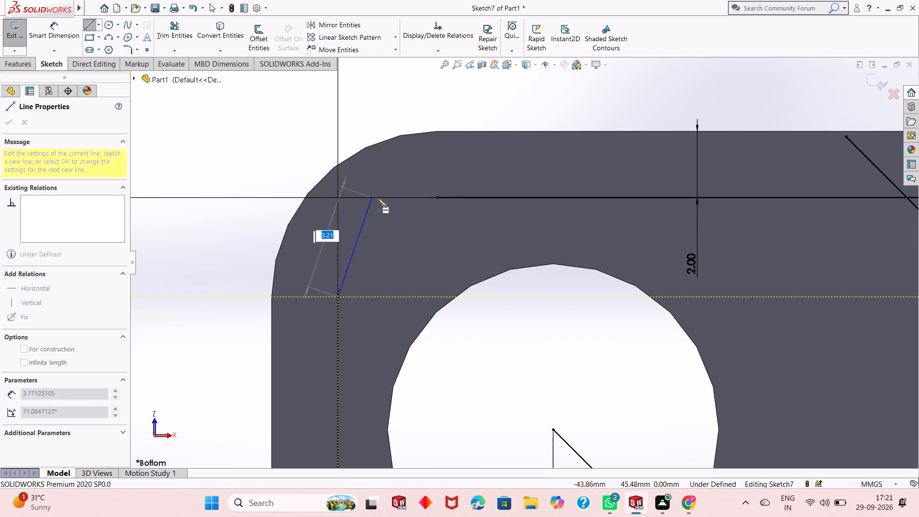
pyautogui.click(339, 196)
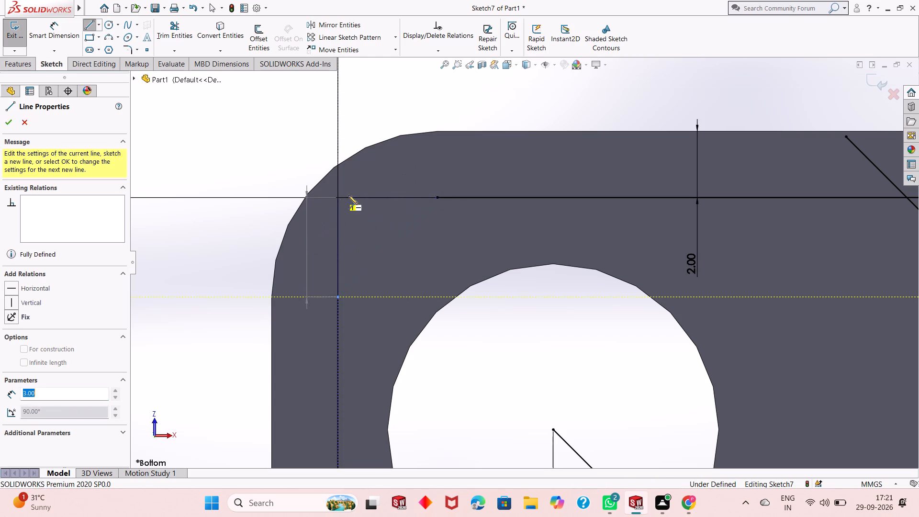
pyautogui.click(436, 196)
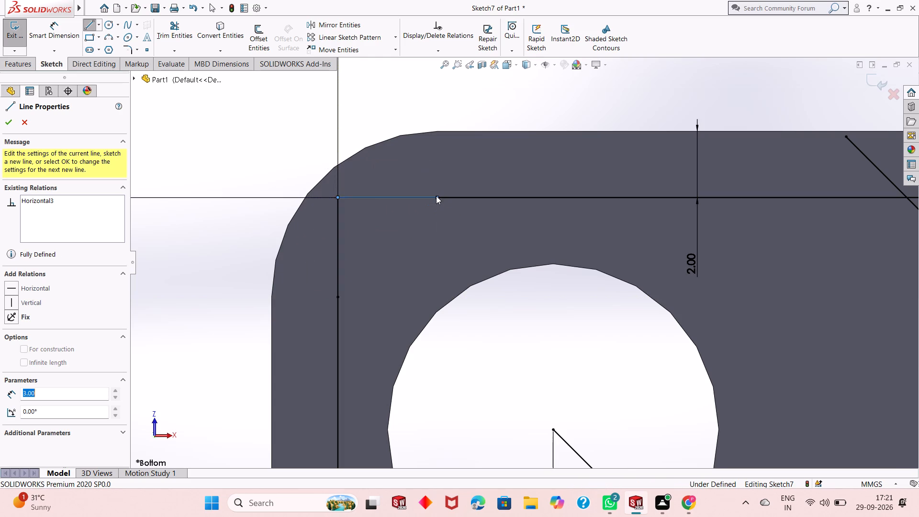
pyautogui.press('Escape')
pyautogui.press('Escape')
pyautogui.press('Escape')
pyautogui.press('Escape')
pyautogui.press('Escape')
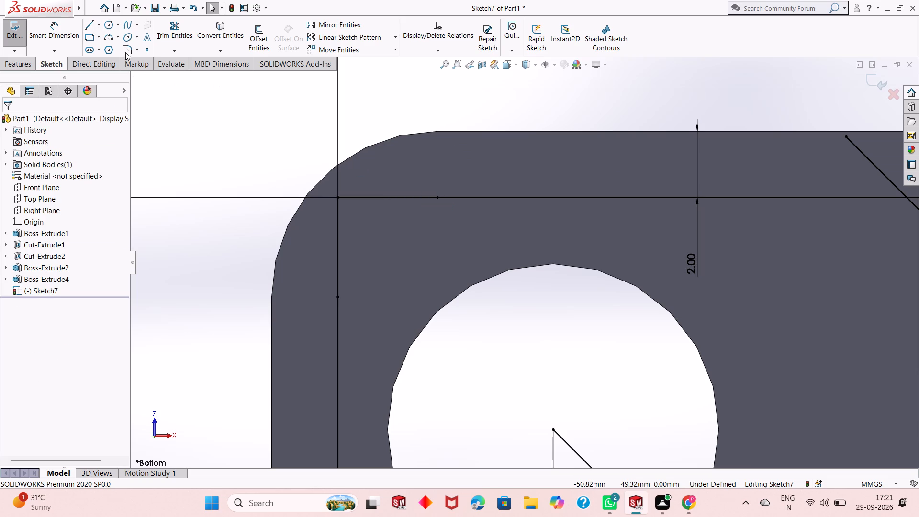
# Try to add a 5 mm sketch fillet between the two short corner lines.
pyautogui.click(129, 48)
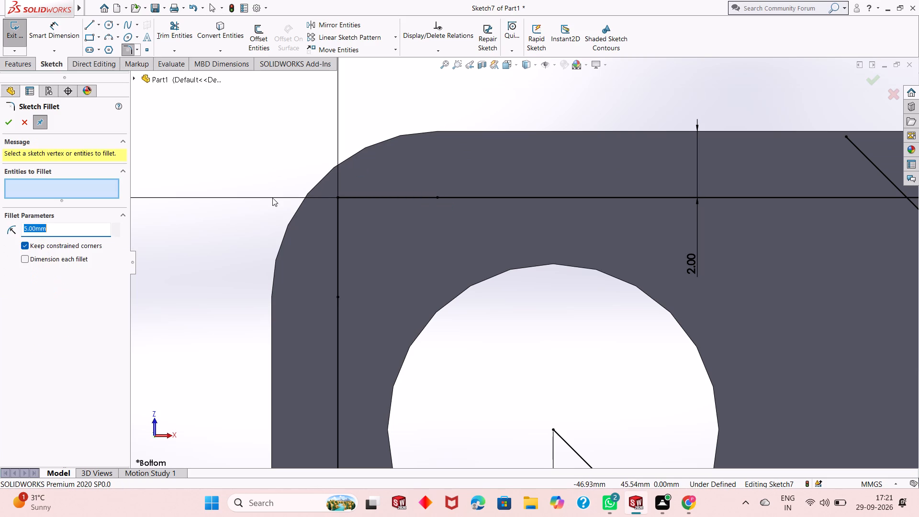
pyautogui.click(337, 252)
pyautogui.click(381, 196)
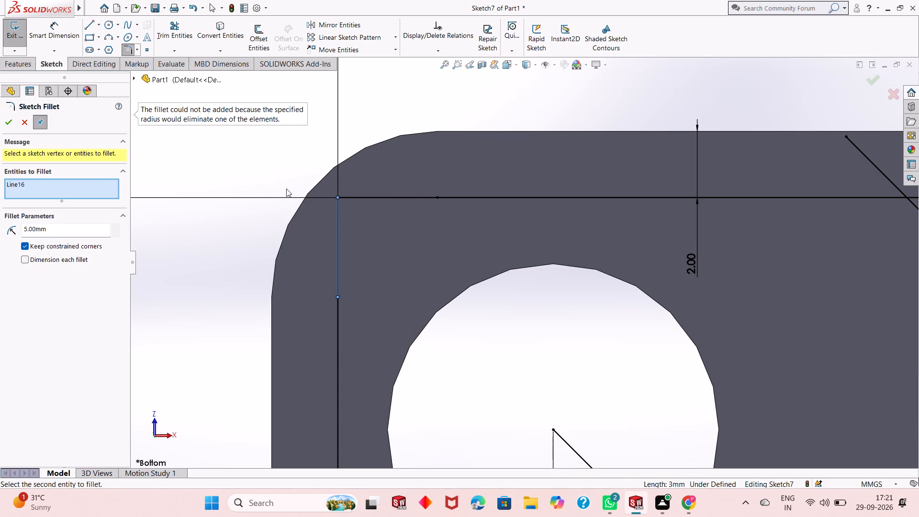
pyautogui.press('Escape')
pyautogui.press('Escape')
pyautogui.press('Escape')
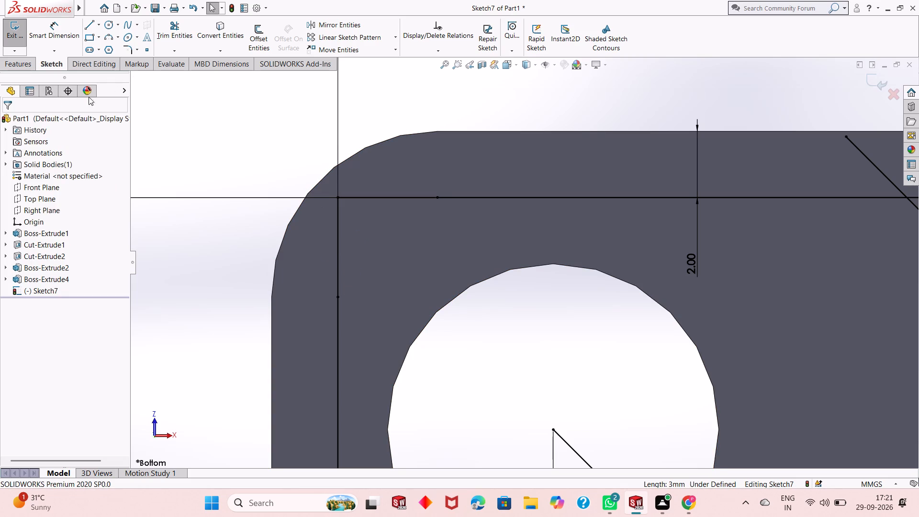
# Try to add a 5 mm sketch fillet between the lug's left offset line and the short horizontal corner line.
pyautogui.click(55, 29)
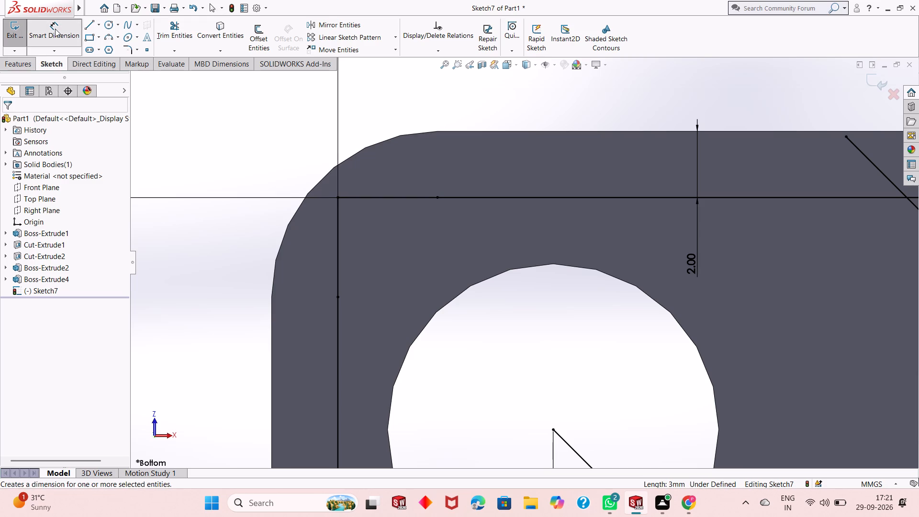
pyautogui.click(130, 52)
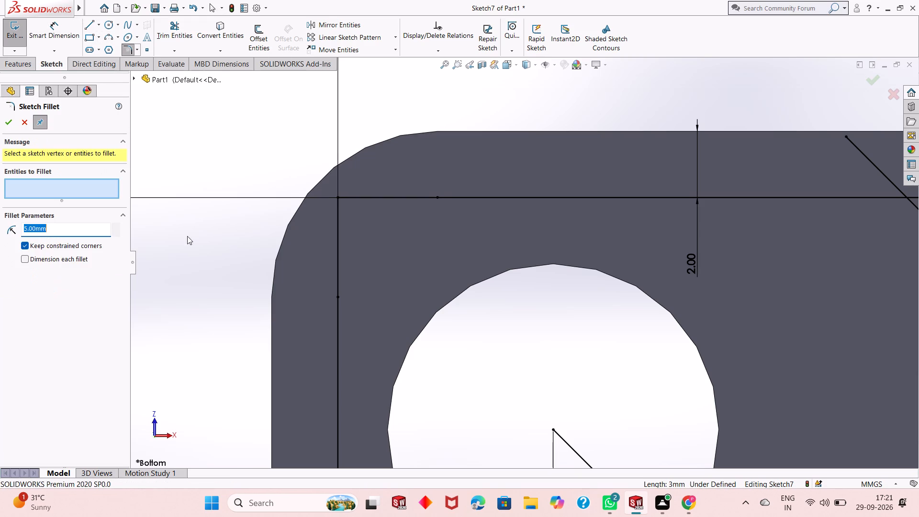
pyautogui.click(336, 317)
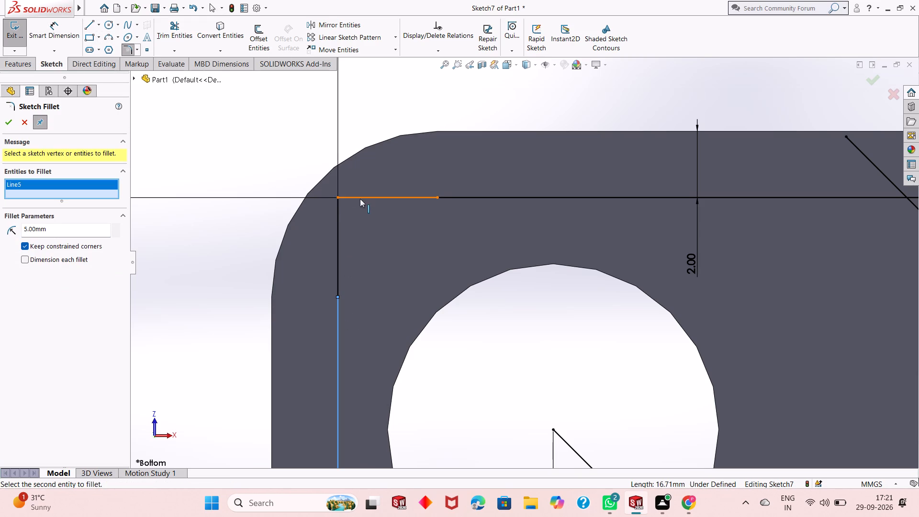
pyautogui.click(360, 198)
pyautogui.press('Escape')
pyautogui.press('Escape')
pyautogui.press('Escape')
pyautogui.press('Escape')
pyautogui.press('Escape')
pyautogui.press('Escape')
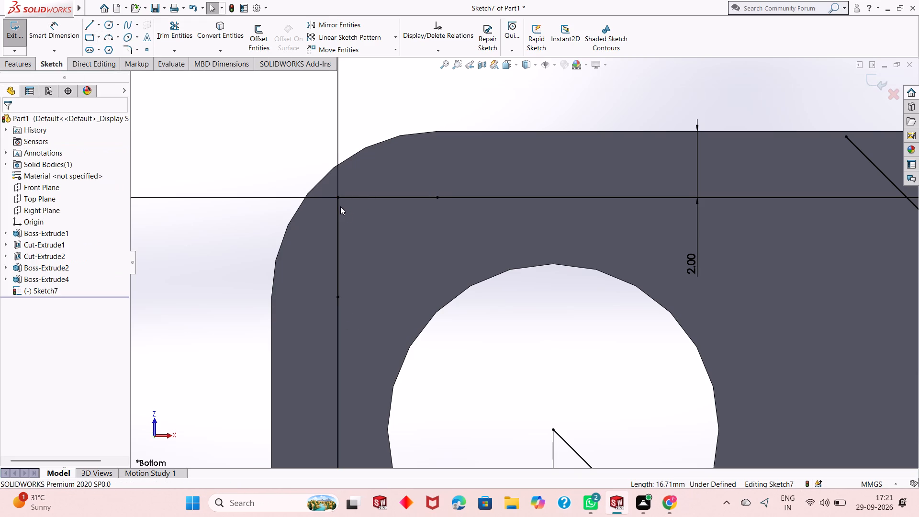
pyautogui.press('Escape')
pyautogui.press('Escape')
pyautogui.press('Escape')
# Sketch a three-point arc of radius 5 mm across the corner, from the left offset line to the short horizontal line.
pyautogui.click(106, 37)
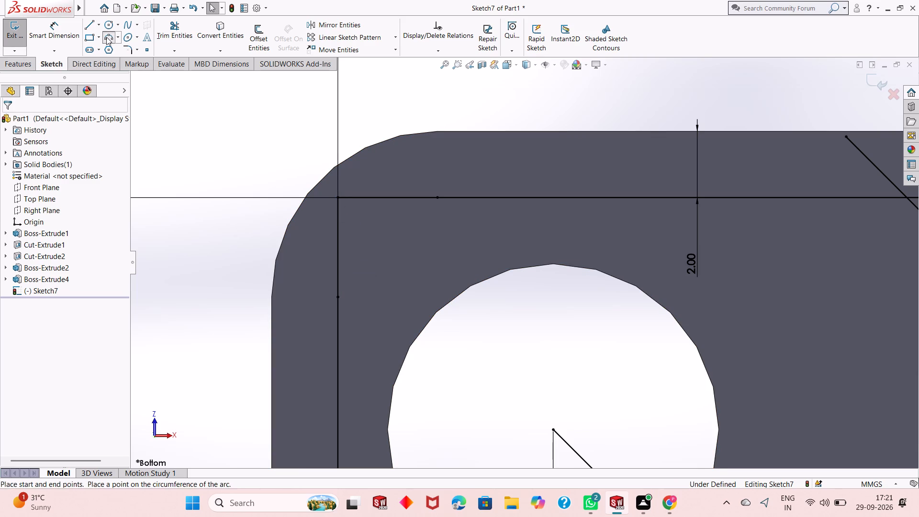
pyautogui.click(338, 314)
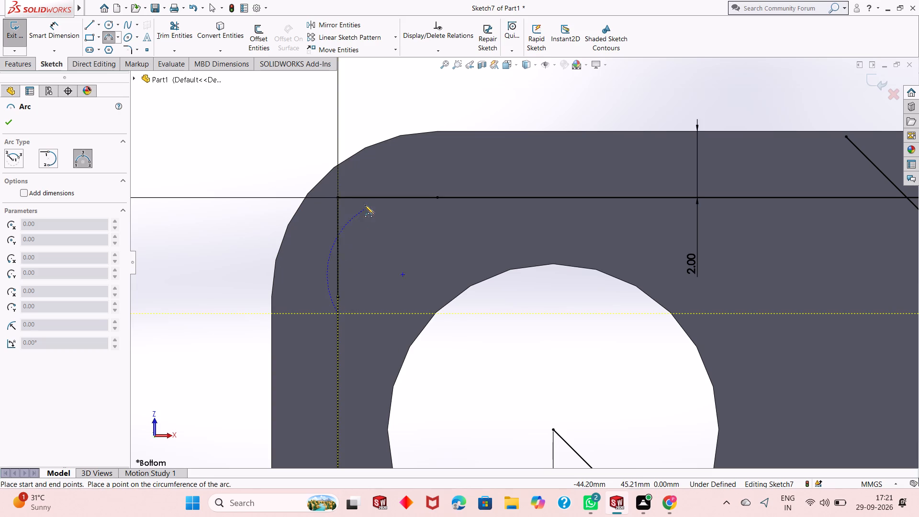
pyautogui.click(418, 198)
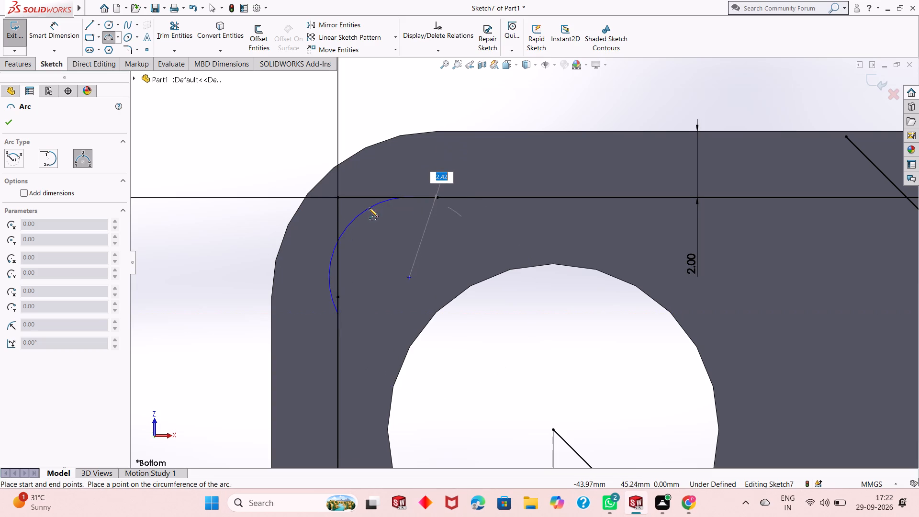
pyautogui.press('5')
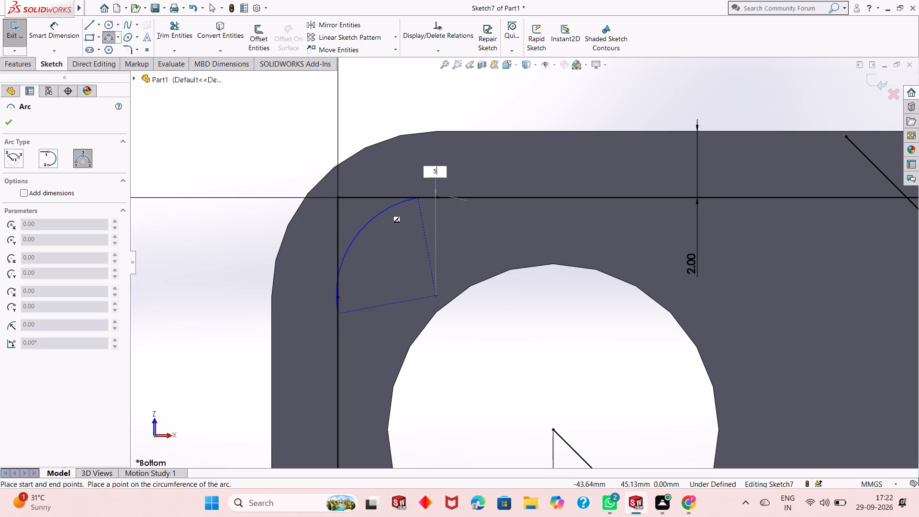
pyautogui.press('Return')
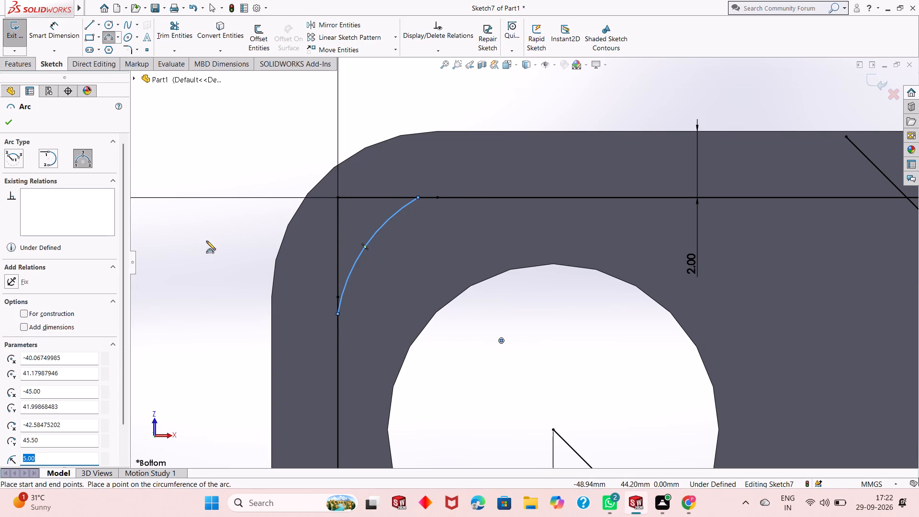
pyautogui.rightClick(206, 241)
pyautogui.click(218, 251)
# Add a 5 mm radius dimension to the new corner arc, placed outside the lug's rounded corner.
pyautogui.click(50, 30)
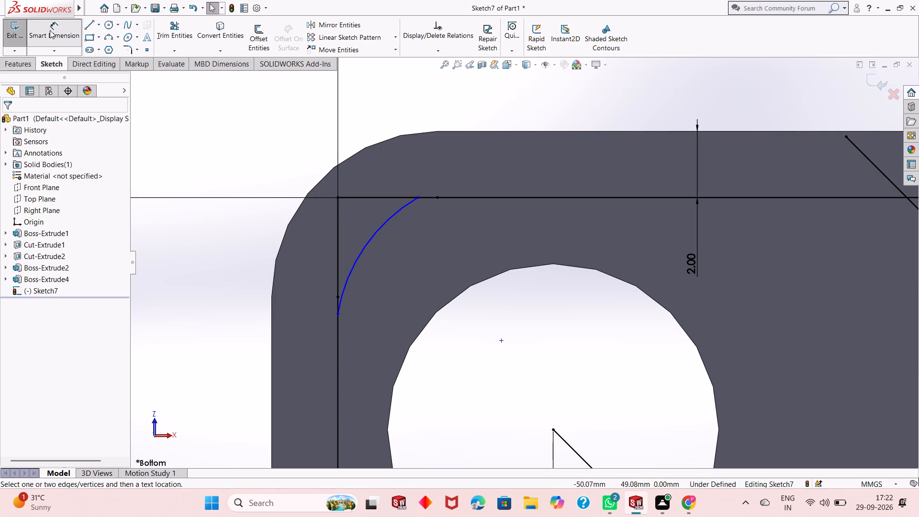
pyautogui.click(355, 267)
pyautogui.click(267, 158)
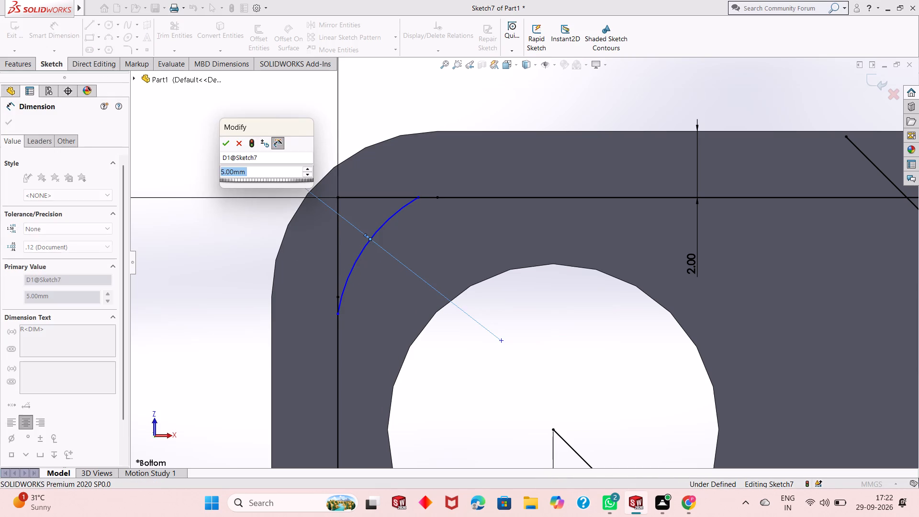
pyautogui.press('Return')
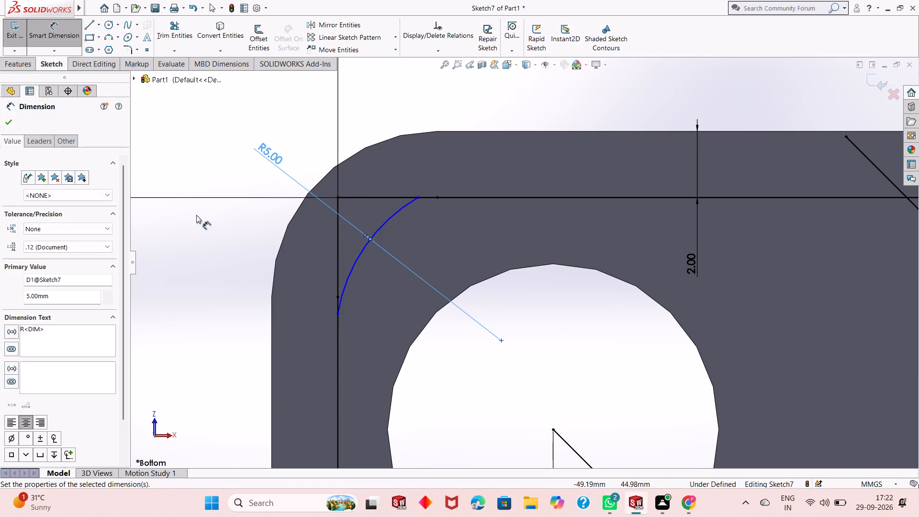
pyautogui.rightClick(189, 153)
pyautogui.click(218, 185)
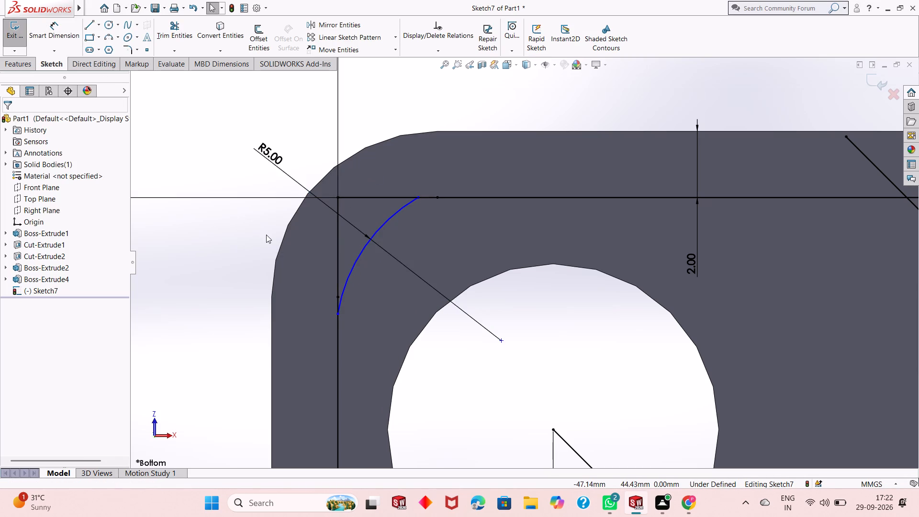
# Examine how the new corner arc meets the lug's offset lines and compares with the rounded outer edge.
pyautogui.press('Escape')
pyautogui.press('Escape')
pyautogui.scroll(11, 238, 245)
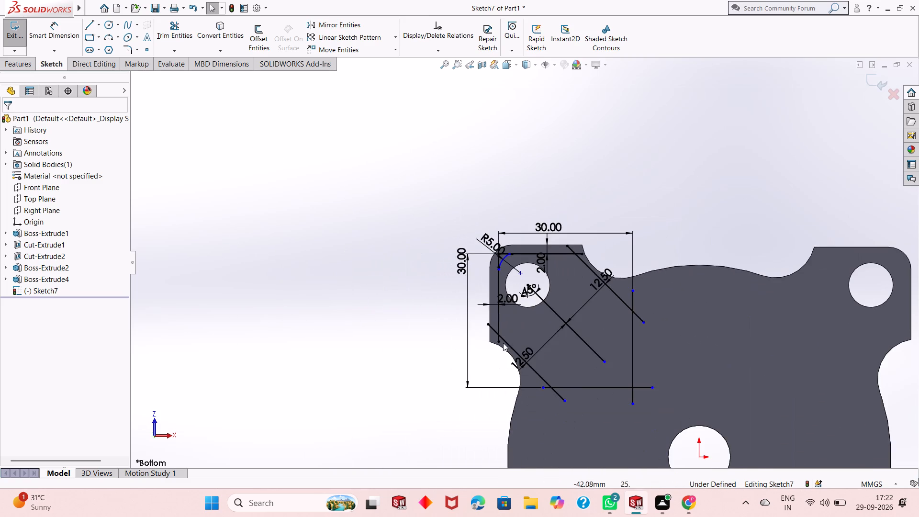
pyautogui.scroll(5, 491, 340)
pyautogui.scroll(-3, 589, 303)
pyautogui.scroll(-3, 504, 197)
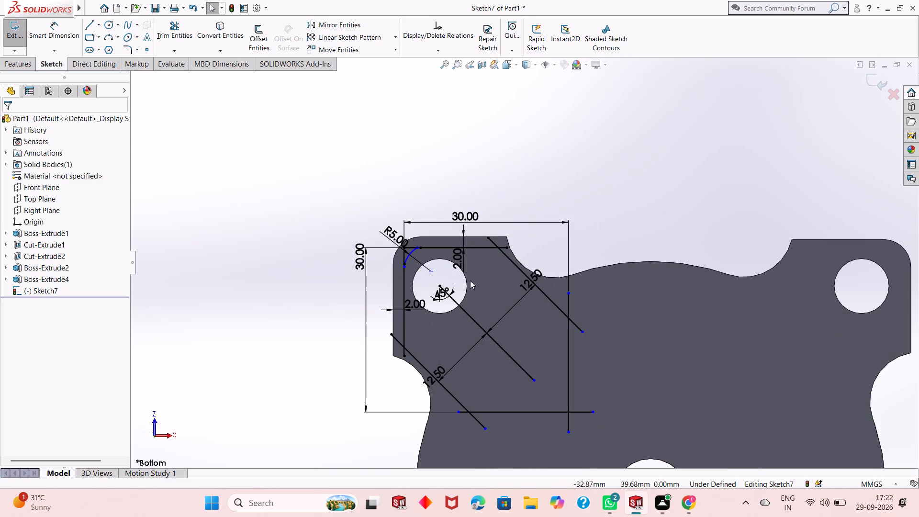
pyautogui.moveTo(470, 281); pyautogui.dragTo(470, 286, button='middle')
pyautogui.keyDown('ctrl'); pyautogui.moveTo(473, 280); pyautogui.dragTo(423, 305, button='middle'); pyautogui.keyUp('ctrl')
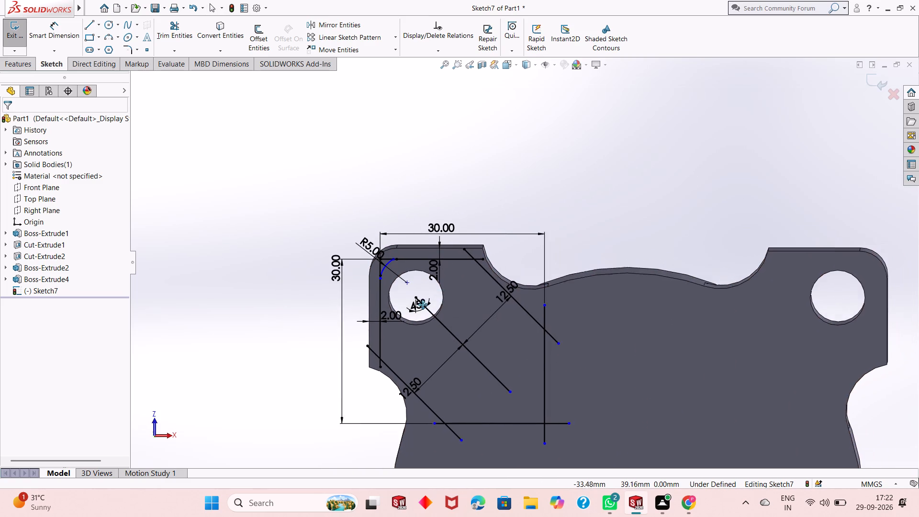
pyautogui.keyDown('ctrl'); pyautogui.moveTo(423, 305); pyautogui.dragTo(404, 311, button='middle'); pyautogui.keyUp('ctrl')
pyautogui.scroll(-7, 359, 296)
pyautogui.scroll(-4, 403, 260)
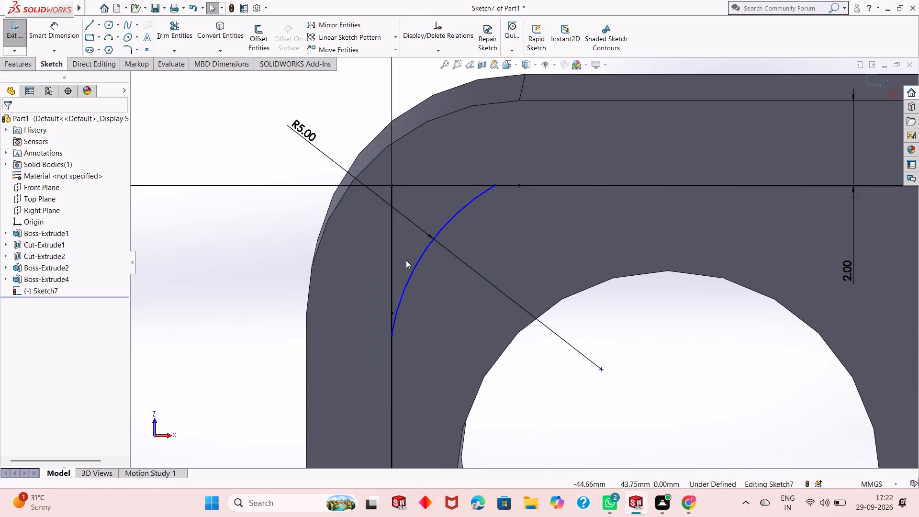
pyautogui.hotkey('ctrl', '8')
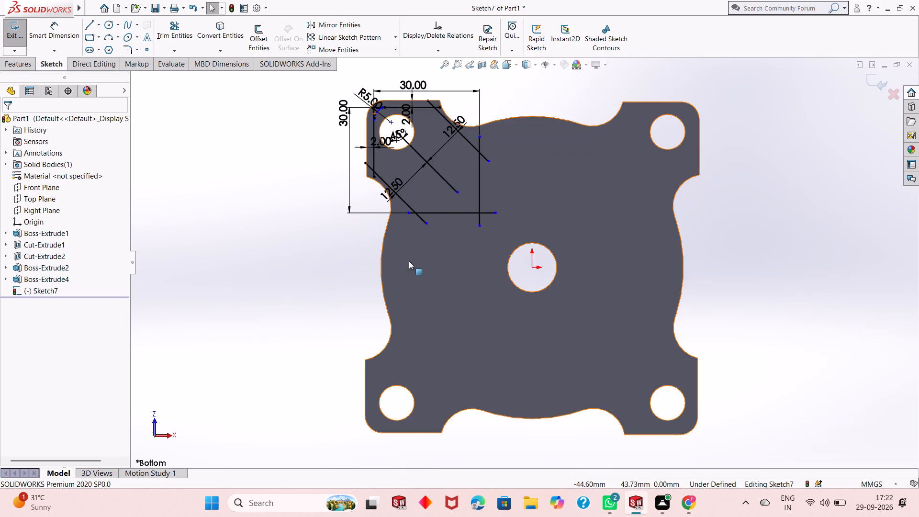
pyautogui.scroll(2, 412, 262)
pyautogui.scroll(-2, 435, 129)
pyautogui.scroll(-2, 461, 214)
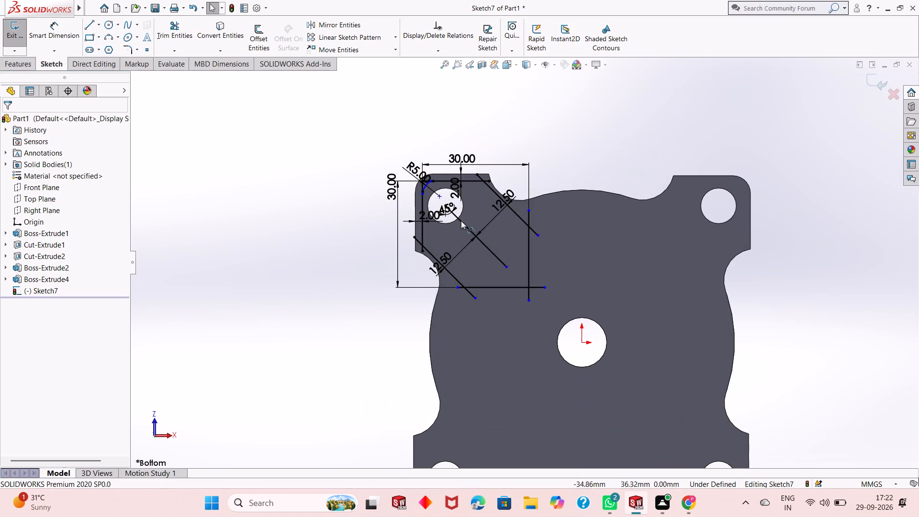
pyautogui.scroll(-3, 461, 221)
pyautogui.scroll(-3, 443, 163)
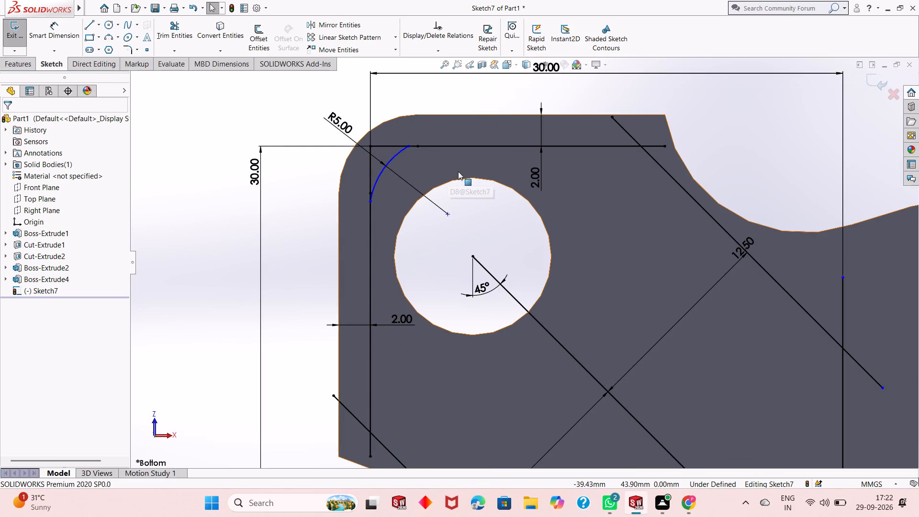
pyautogui.keyDown('ctrl'); pyautogui.moveTo(458, 171); pyautogui.dragTo(434, 249, button='middle'); pyautogui.keyUp('ctrl')
pyautogui.scroll(-4, 356, 253)
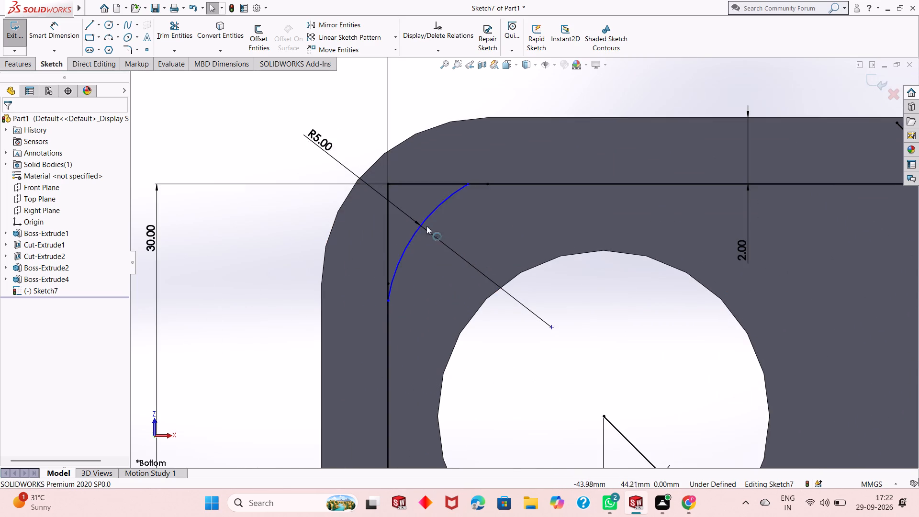
pyautogui.scroll(-9, 435, 220)
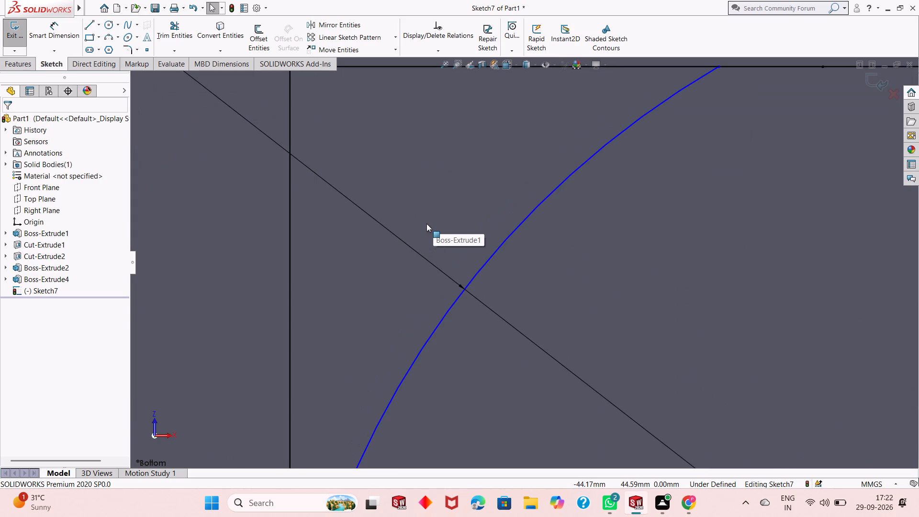
pyautogui.scroll(4, 421, 235)
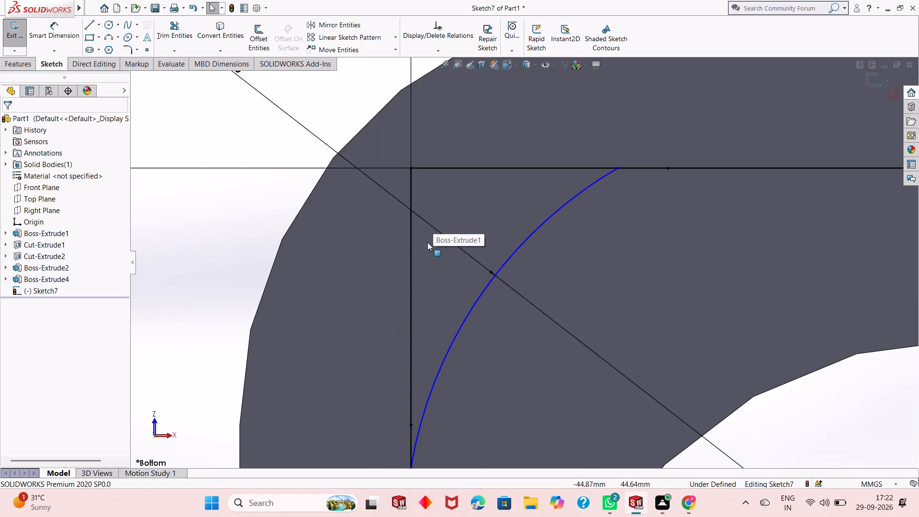
pyautogui.scroll(3, 292, 243)
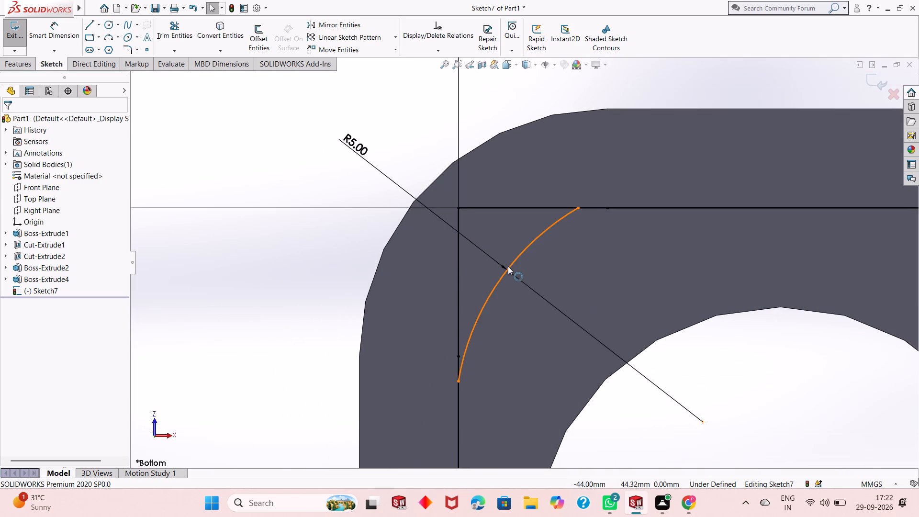
pyautogui.scroll(2, 494, 256)
pyautogui.scroll(-2, 674, 273)
pyautogui.scroll(1, 549, 267)
pyautogui.press('Escape')
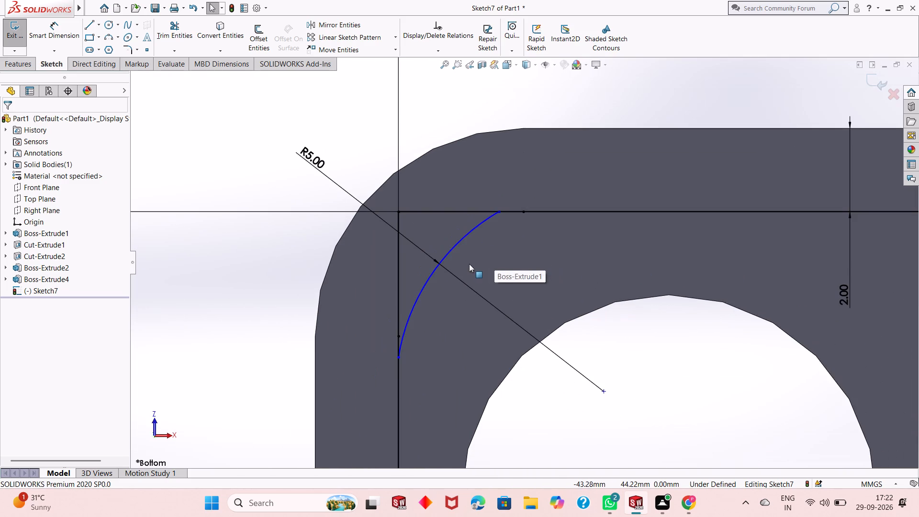
pyautogui.press('Escape')
pyautogui.press('Escape')
pyautogui.press('Escape')
pyautogui.press('Escape')
pyautogui.press('Escape')
pyautogui.press('Escape')
pyautogui.scroll(3, 254, 296)
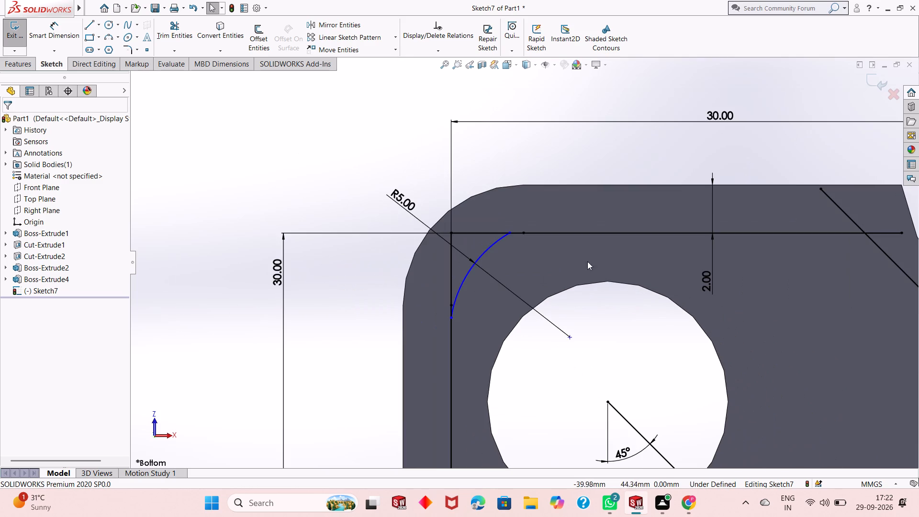
pyautogui.press('Escape')
pyautogui.press('Escape')
pyautogui.press('Escape')
pyautogui.press('Escape')
pyautogui.press('Escape')
pyautogui.press('Escape')
pyautogui.middleClick(542, 275)
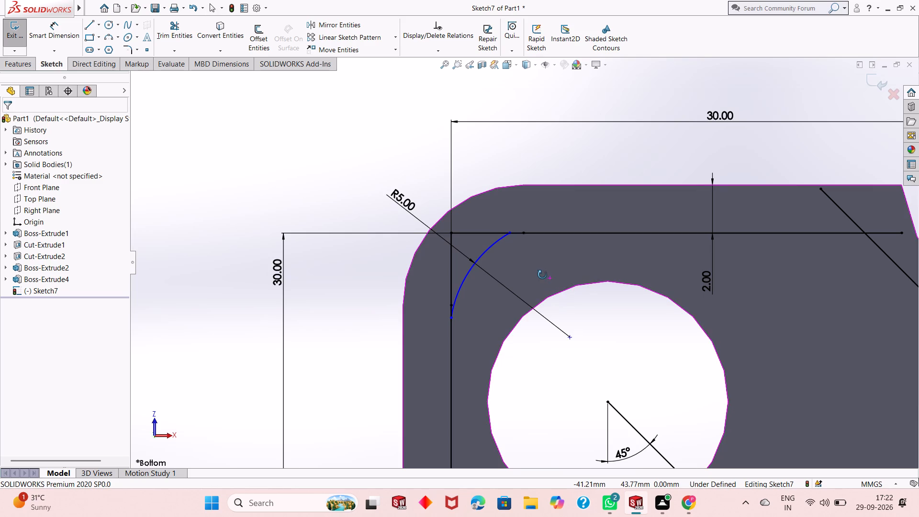
pyautogui.keyDown('ctrl'); pyautogui.moveTo(545, 276); pyautogui.dragTo(428, 252, button='middle'); pyautogui.keyUp('ctrl')
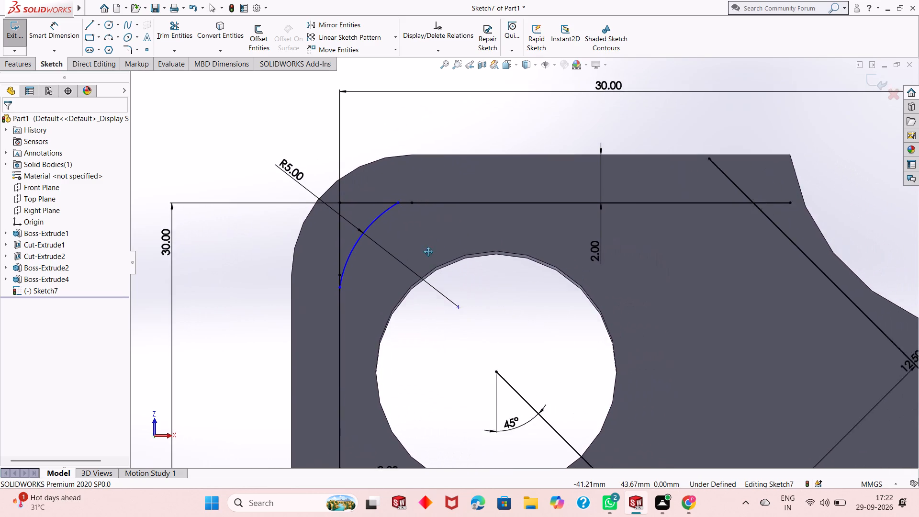
pyautogui.keyDown('ctrl'); pyautogui.moveTo(428, 252); pyautogui.dragTo(427, 256, button='middle'); pyautogui.keyUp('ctrl')
pyautogui.scroll(-8, 388, 248)
pyautogui.scroll(5, 418, 256)
pyautogui.scroll(-2, 521, 262)
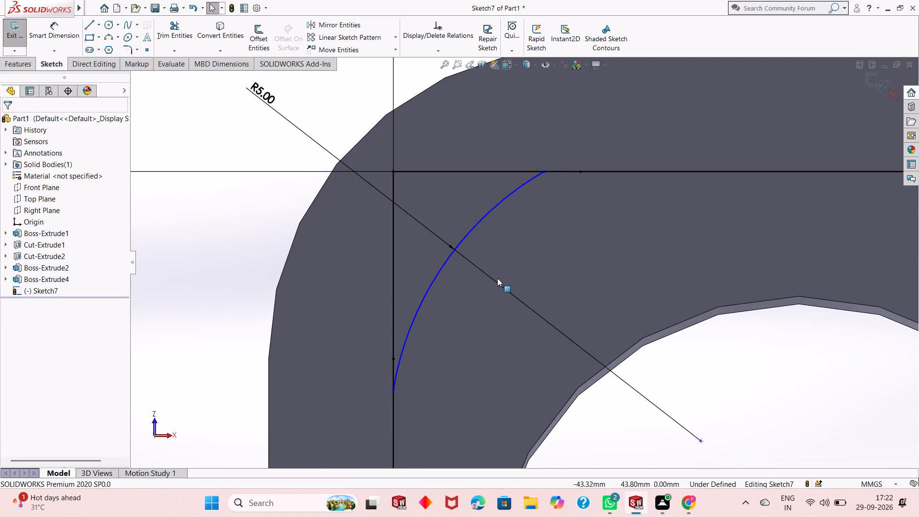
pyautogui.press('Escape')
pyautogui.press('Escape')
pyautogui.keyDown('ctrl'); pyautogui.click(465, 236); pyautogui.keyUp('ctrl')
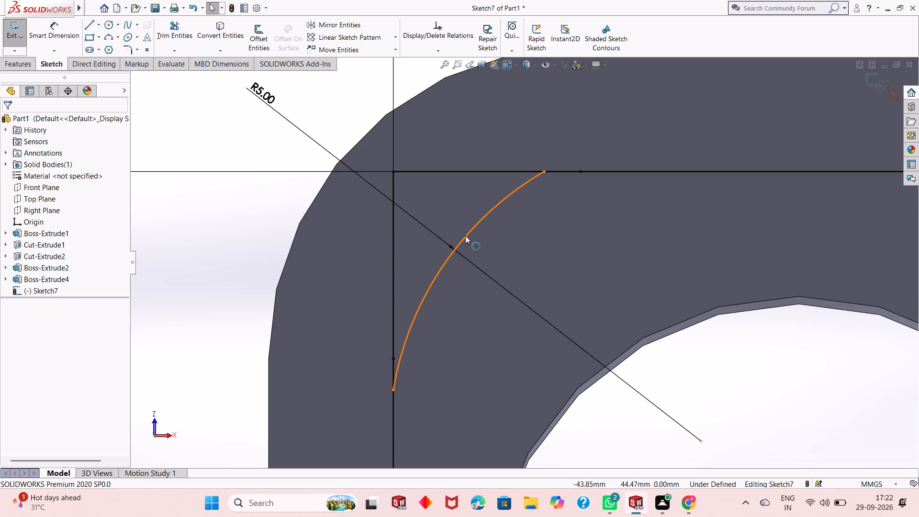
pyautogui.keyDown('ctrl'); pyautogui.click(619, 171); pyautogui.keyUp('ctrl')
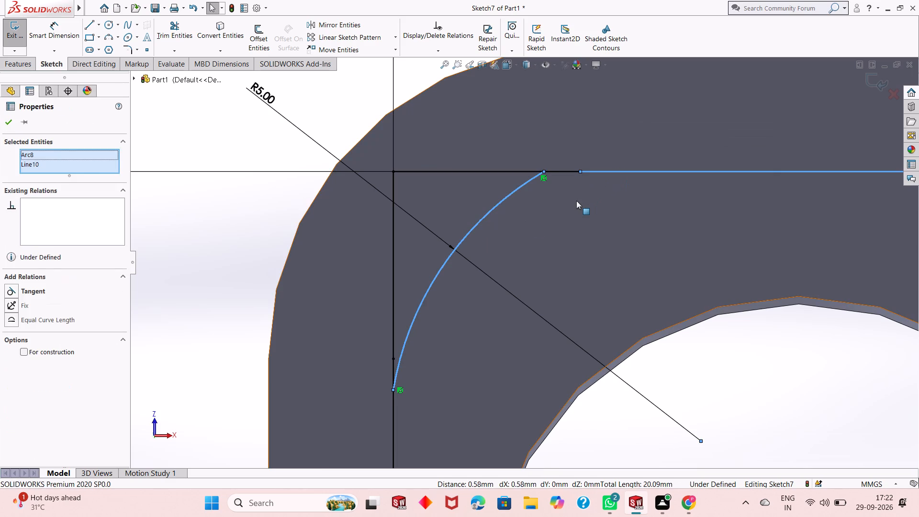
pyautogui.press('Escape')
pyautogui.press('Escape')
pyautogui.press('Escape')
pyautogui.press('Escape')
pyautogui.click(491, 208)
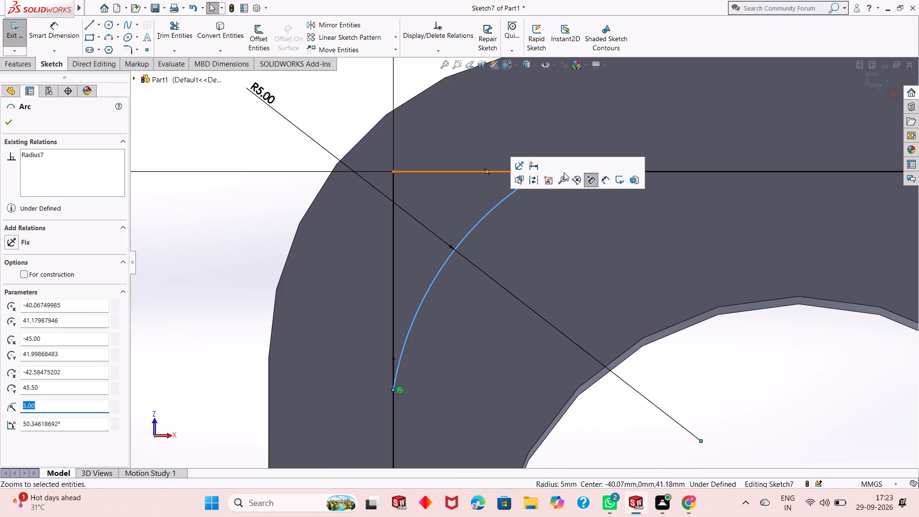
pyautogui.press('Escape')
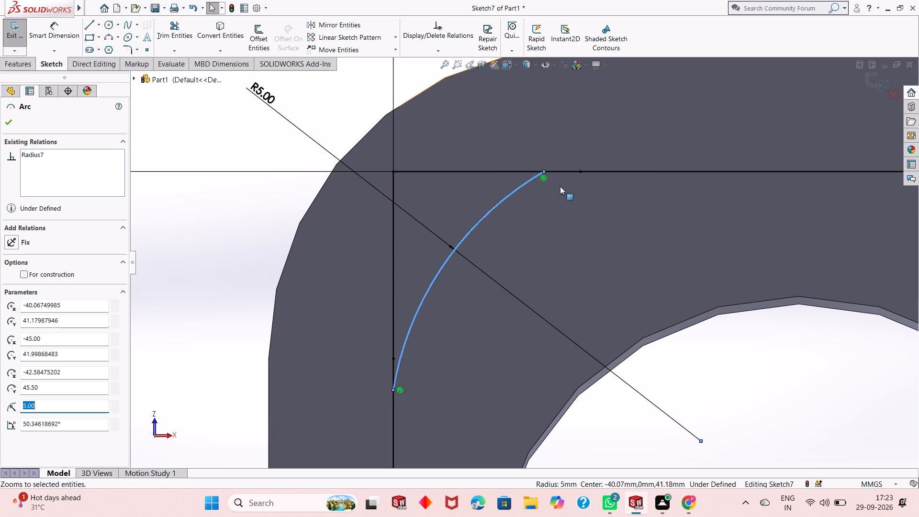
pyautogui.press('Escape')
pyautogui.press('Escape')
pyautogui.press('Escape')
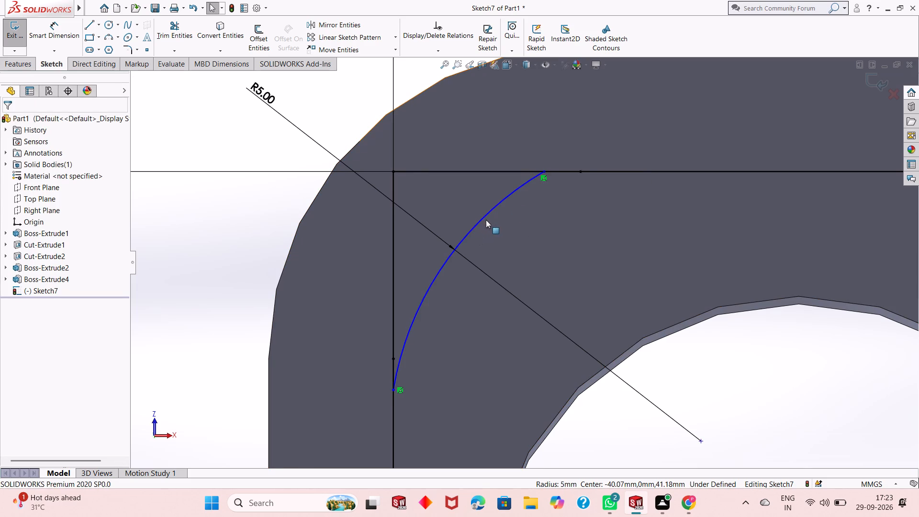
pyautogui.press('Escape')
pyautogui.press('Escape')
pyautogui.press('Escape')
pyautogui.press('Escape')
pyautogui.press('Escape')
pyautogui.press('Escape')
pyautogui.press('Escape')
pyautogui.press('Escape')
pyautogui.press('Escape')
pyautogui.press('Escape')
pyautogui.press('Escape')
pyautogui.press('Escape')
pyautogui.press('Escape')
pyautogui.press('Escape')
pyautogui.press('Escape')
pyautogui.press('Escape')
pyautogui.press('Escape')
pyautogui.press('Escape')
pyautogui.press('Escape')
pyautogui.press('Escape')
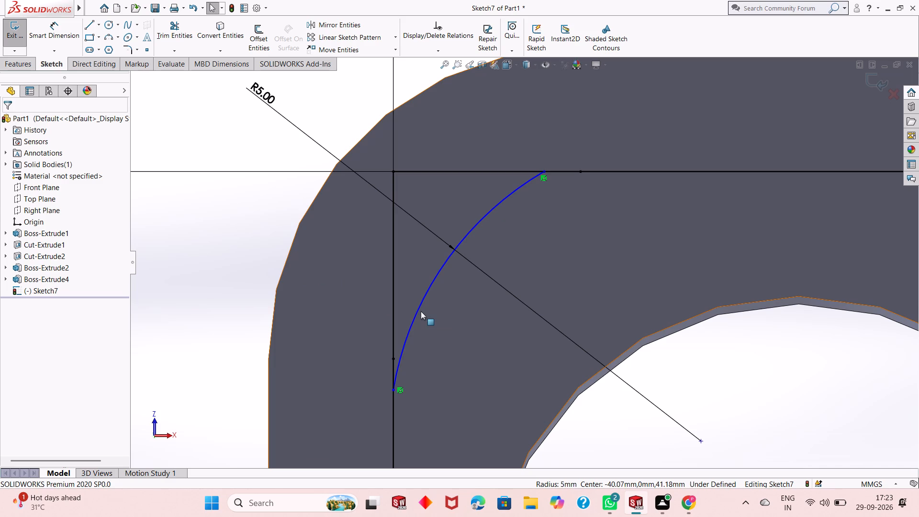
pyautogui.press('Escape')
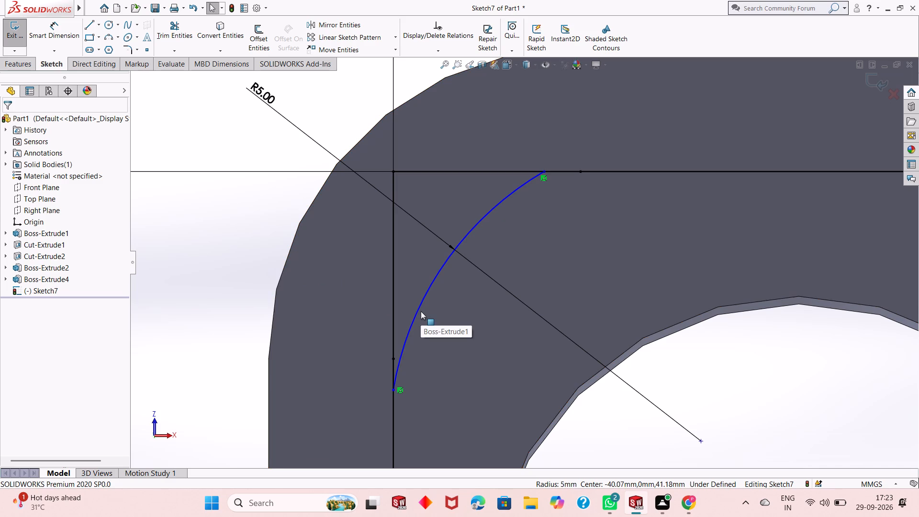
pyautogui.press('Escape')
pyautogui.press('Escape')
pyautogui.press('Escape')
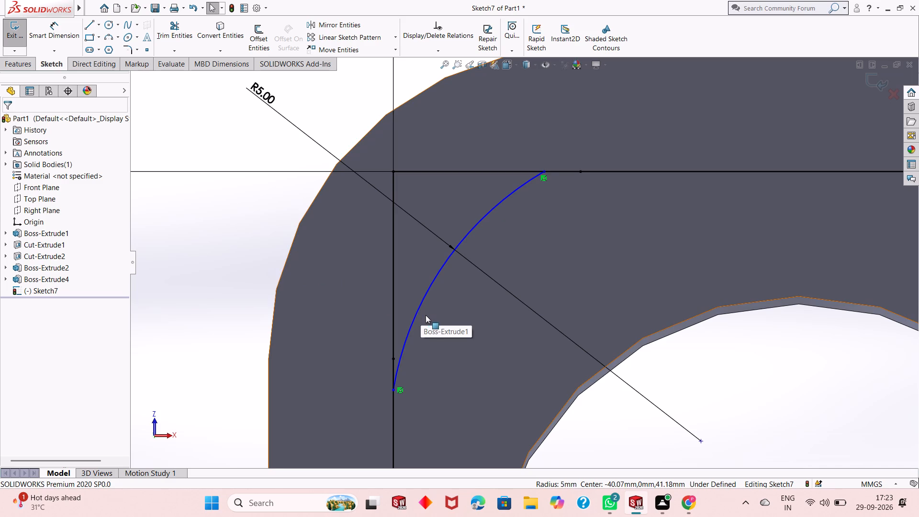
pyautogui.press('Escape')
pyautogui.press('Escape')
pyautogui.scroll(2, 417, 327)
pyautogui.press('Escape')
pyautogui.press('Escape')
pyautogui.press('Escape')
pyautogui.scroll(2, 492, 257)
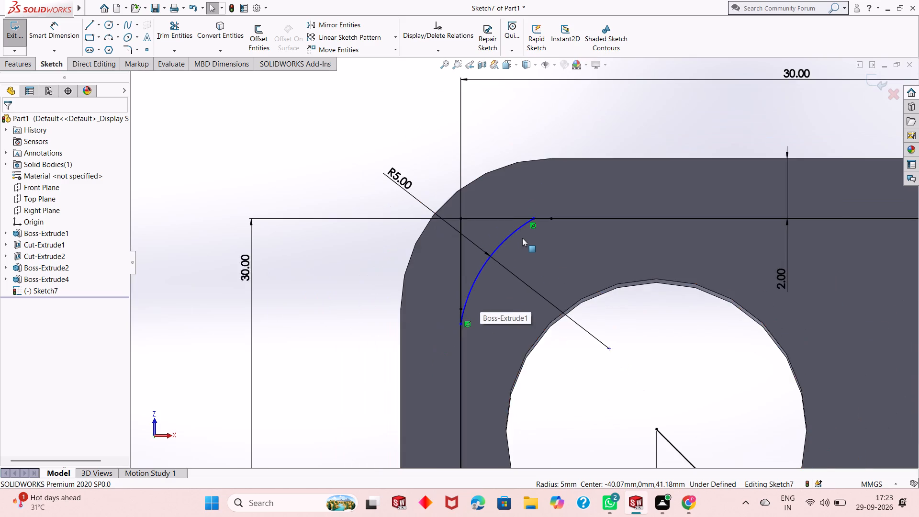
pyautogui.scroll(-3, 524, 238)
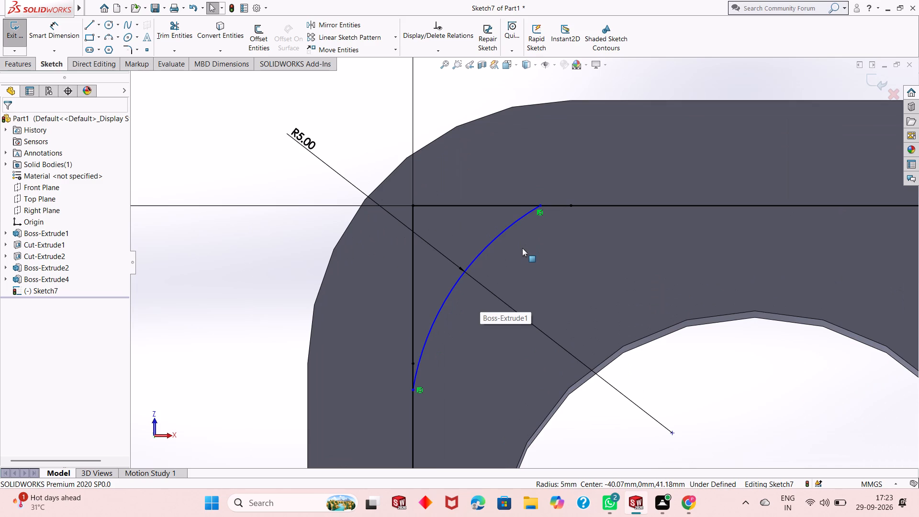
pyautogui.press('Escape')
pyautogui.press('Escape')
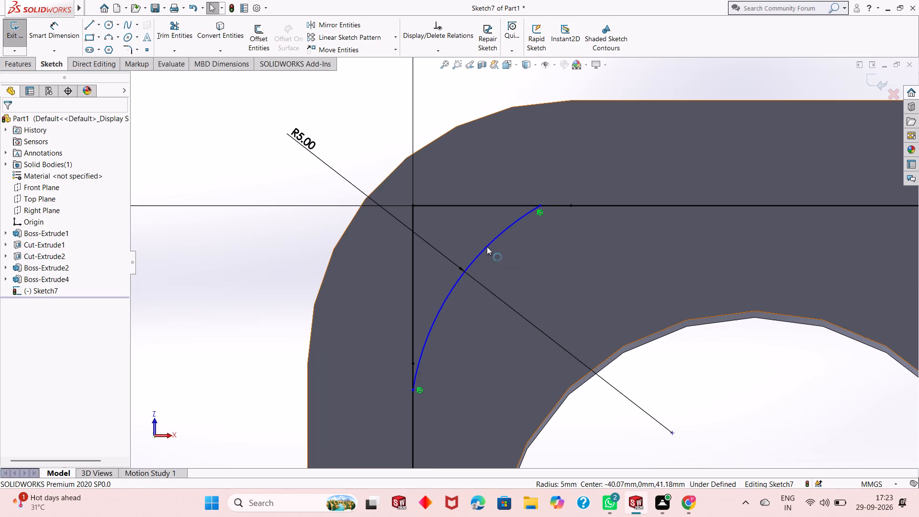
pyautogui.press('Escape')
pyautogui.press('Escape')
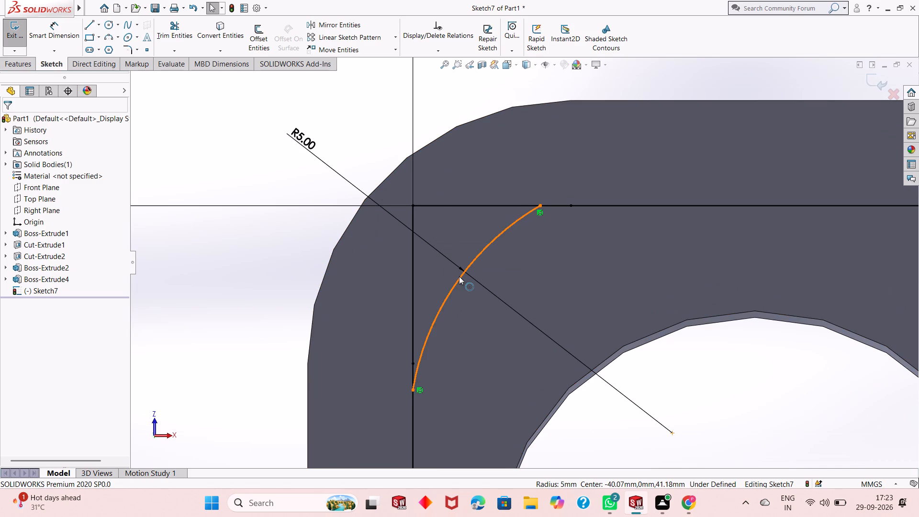
# Undo the three-point corner arc and its 5 mm radius dimension at the lug's outer corner.
pyautogui.hotkey('ctrl', 'z')
pyautogui.hotkey('ctrl', 'z')
pyautogui.hotkey('ctrl', 'z')
pyautogui.press('Escape')
pyautogui.press('Escape')
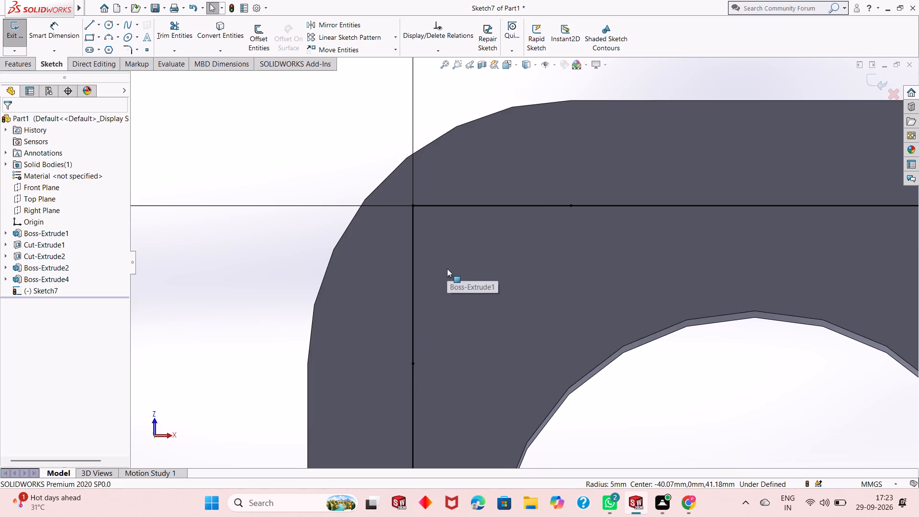
pyautogui.press('Escape')
pyautogui.press('Escape')
pyautogui.press('Escape')
pyautogui.press('Escape')
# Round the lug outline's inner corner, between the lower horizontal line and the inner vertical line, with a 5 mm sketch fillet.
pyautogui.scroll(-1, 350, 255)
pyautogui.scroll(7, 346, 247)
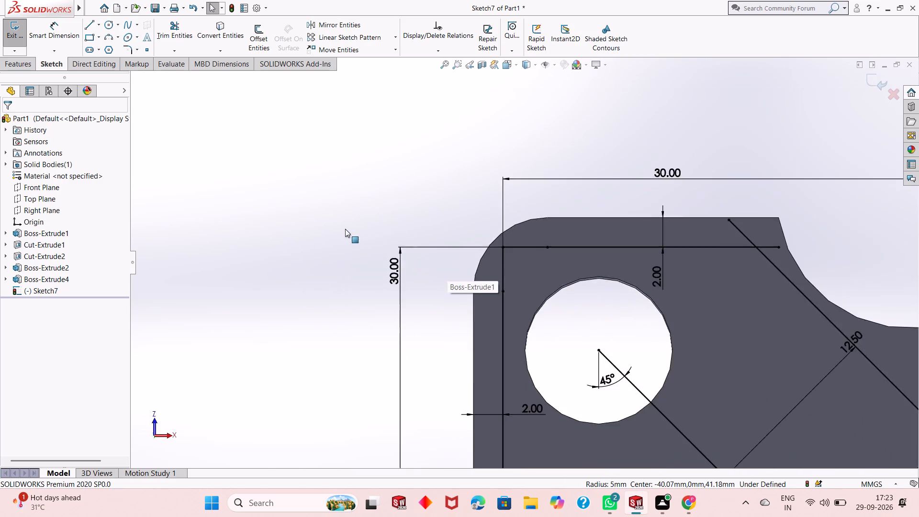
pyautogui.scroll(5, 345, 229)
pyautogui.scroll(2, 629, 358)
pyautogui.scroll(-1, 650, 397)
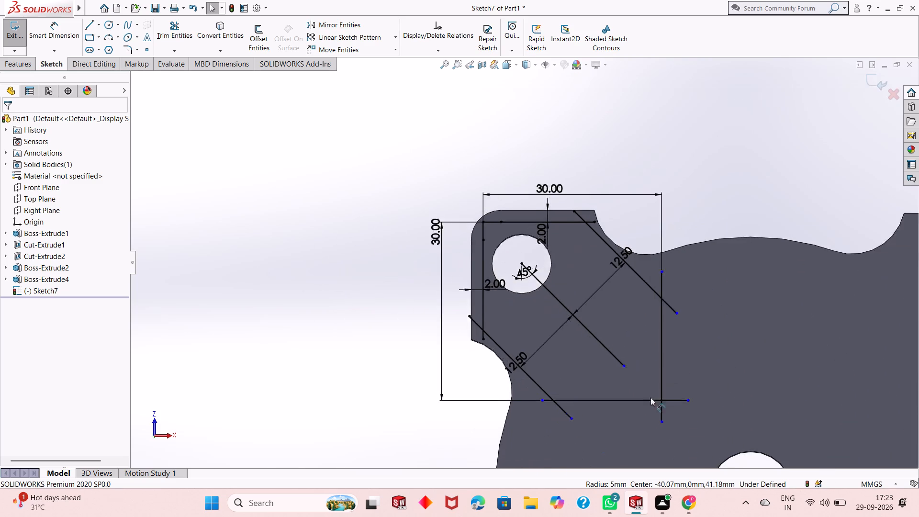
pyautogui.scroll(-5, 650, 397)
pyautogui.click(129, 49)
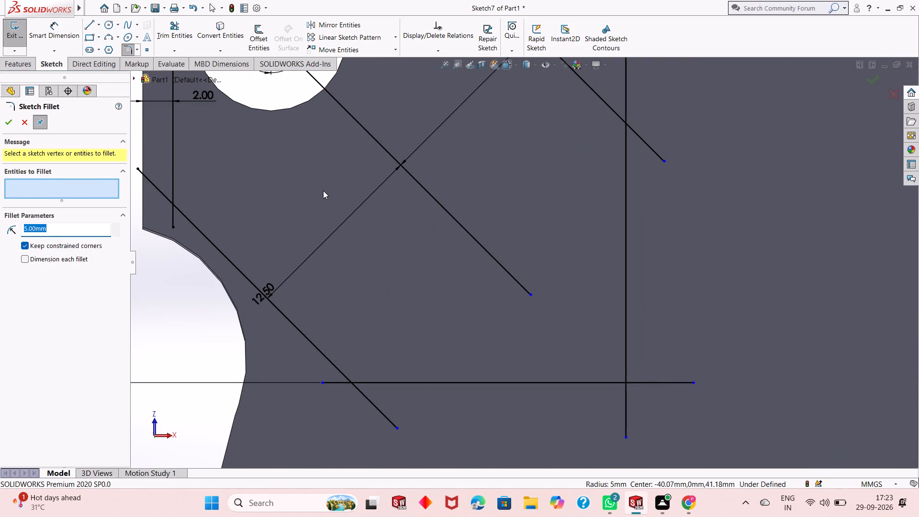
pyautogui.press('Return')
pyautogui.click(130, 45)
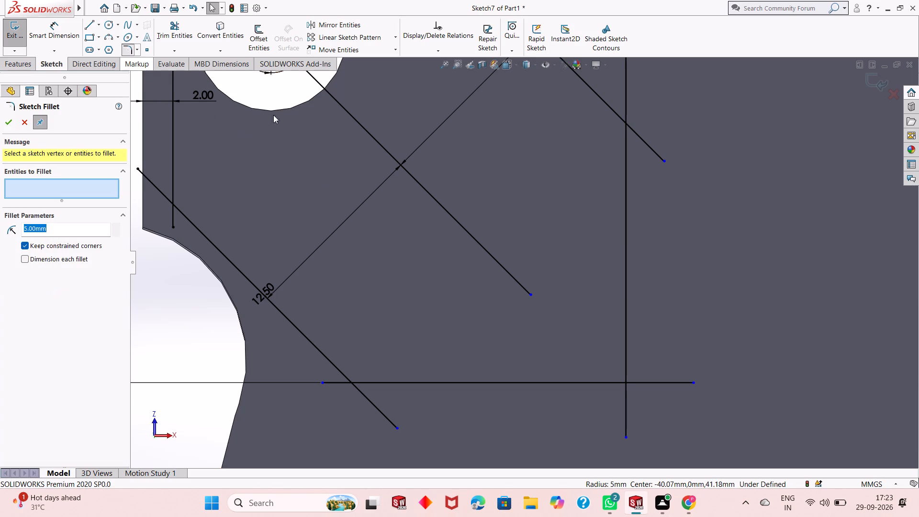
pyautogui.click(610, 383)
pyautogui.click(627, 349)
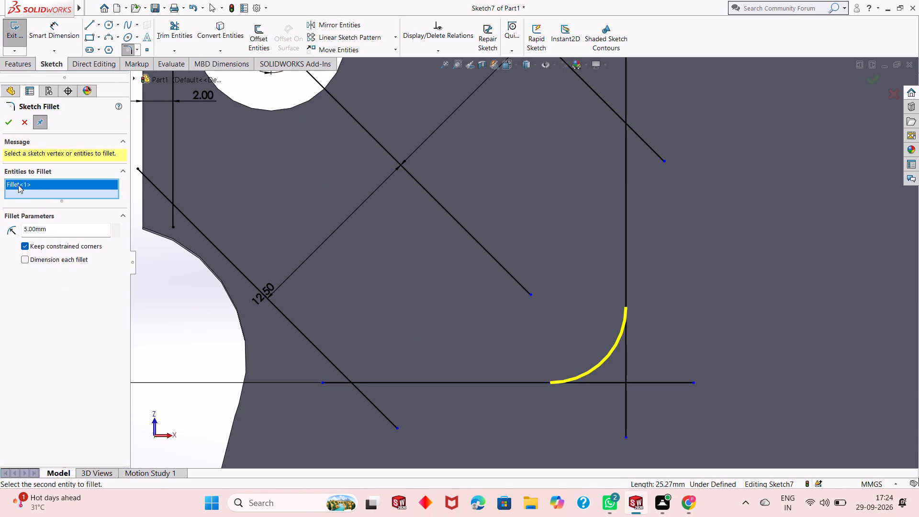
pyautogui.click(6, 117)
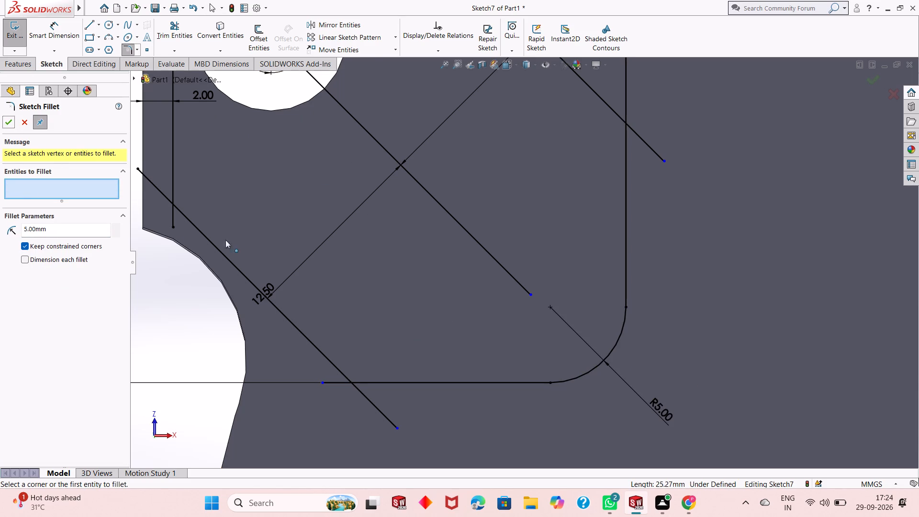
# Undo the inner-corner fillet and the earlier removal of the offset arc at the lug's outer corner.
pyautogui.scroll(4, 373, 259)
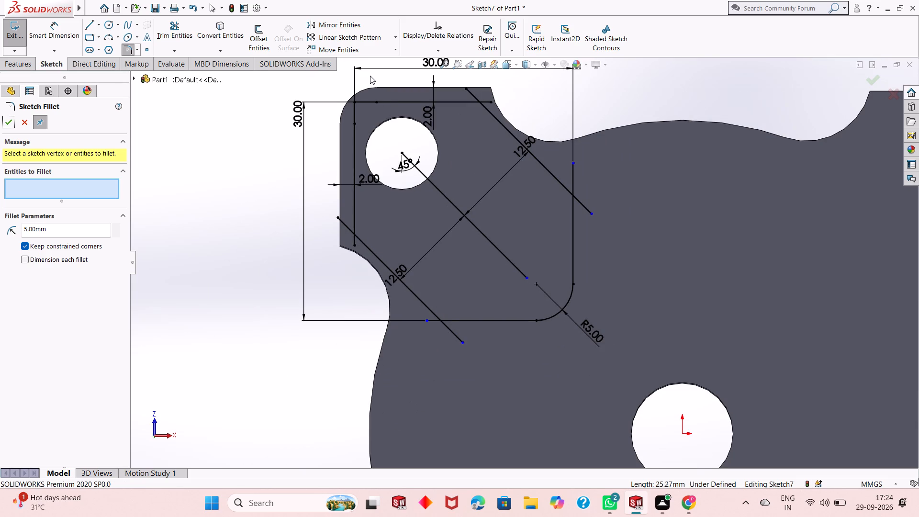
pyautogui.scroll(1, 371, 75)
pyautogui.scroll(-3, 389, 91)
pyautogui.scroll(-4, 477, 180)
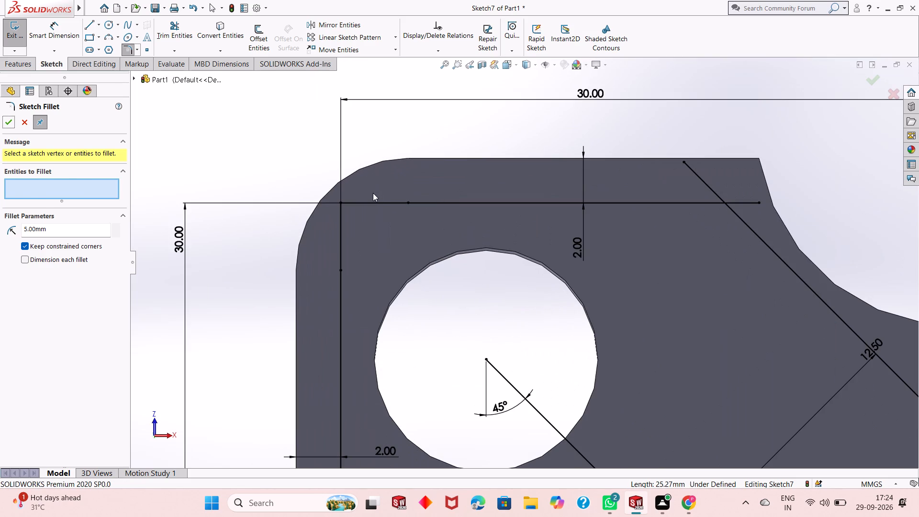
pyautogui.press('Escape')
pyautogui.press('Escape')
pyautogui.press('Escape')
pyautogui.press('Escape')
pyautogui.hotkey('ctrl', 'z')
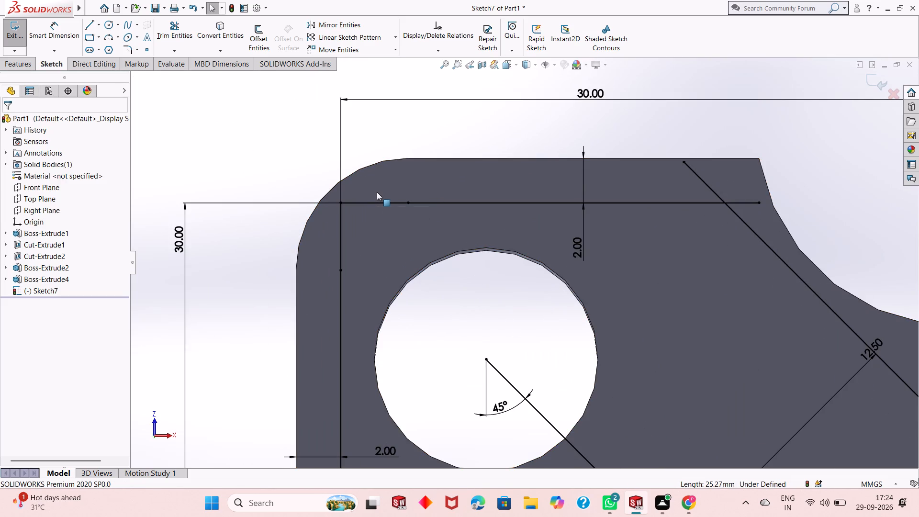
pyautogui.hotkey('ctrl', 'z')
pyautogui.hotkey('ctrl', 'z')
pyautogui.hotkey('ctrl', 'z')
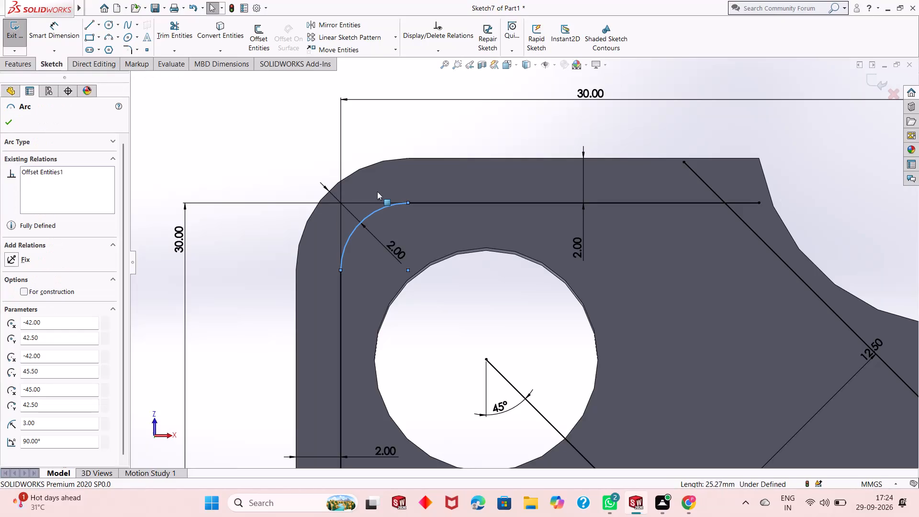
pyautogui.press('Escape')
pyautogui.press('Escape')
pyautogui.press('Escape')
pyautogui.press('Escape')
# Apply a 5 mm sketch fillet between the lower horizontal line and the inner vertical line of the lug outline.
pyautogui.scroll(2, 284, 203)
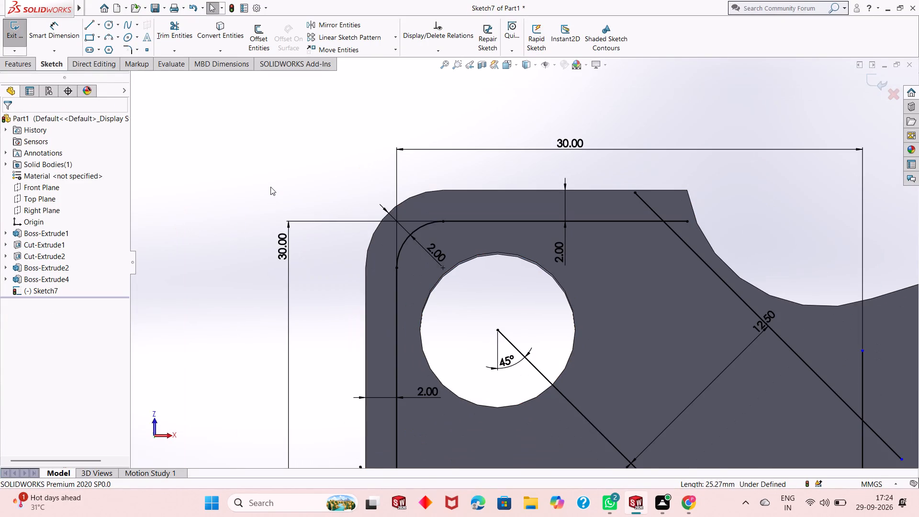
pyautogui.scroll(7, 274, 187)
pyautogui.scroll(-3, 656, 387)
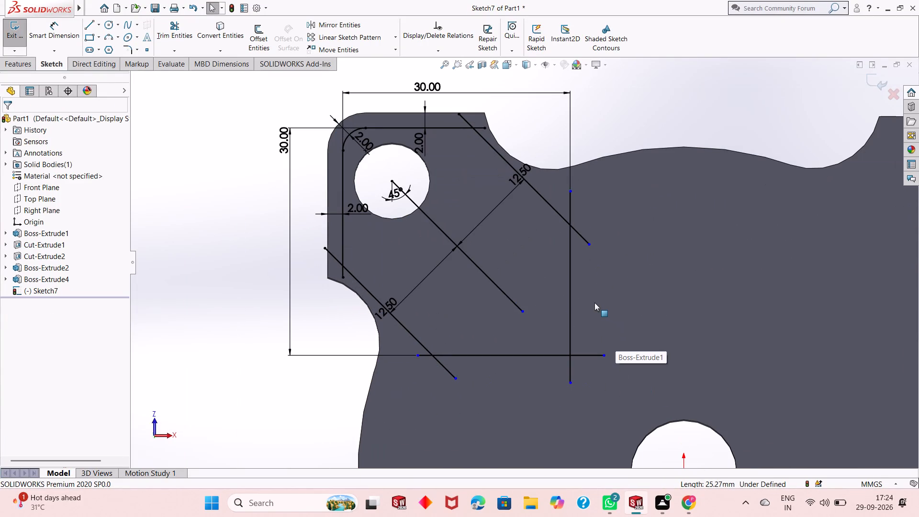
pyautogui.click(127, 50)
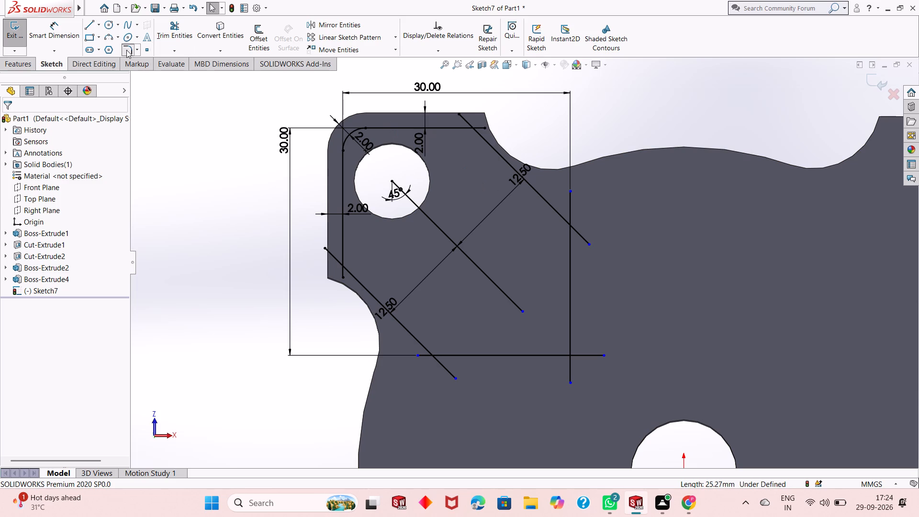
pyautogui.click(548, 356)
pyautogui.click(571, 342)
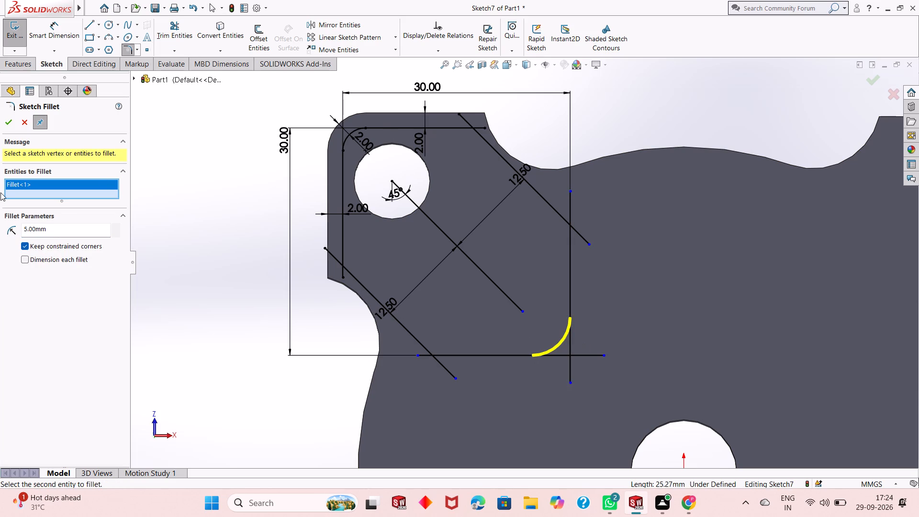
pyautogui.rightClick(0, 192)
pyautogui.click(6, 124)
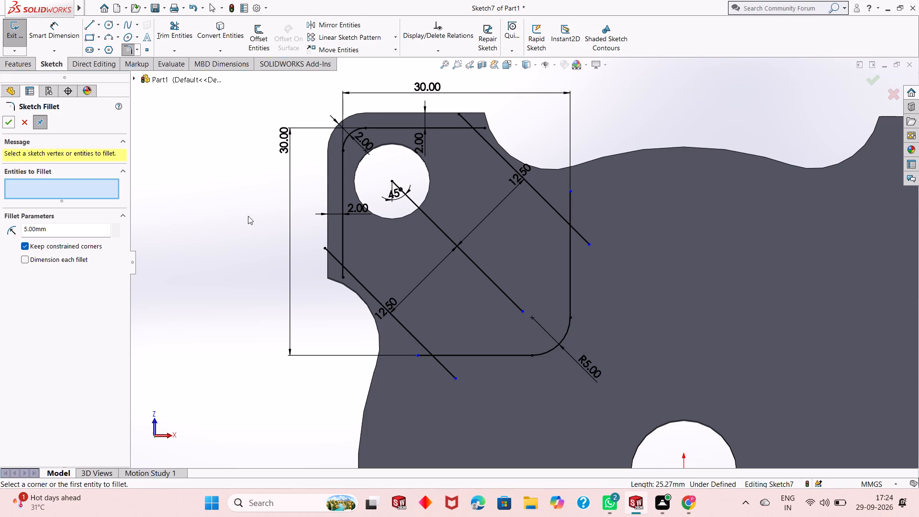
pyautogui.scroll(-3, 561, 286)
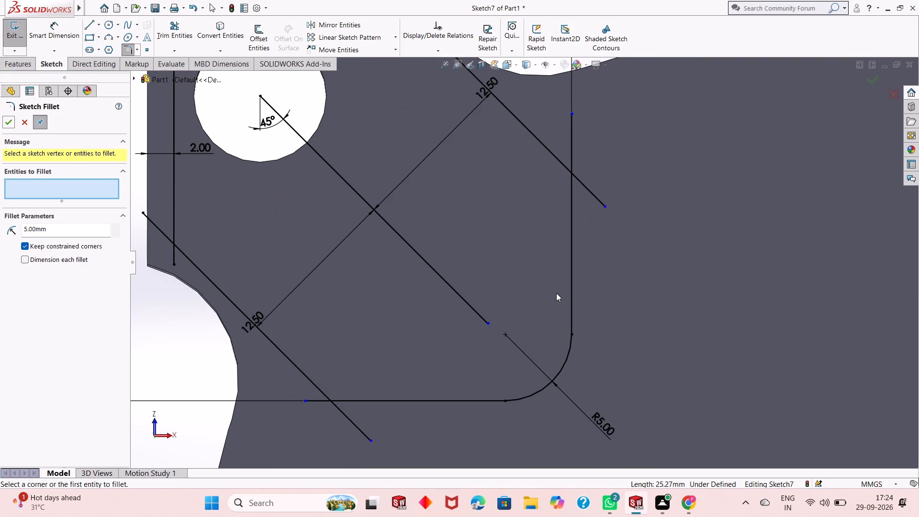
pyautogui.scroll(5, 540, 348)
pyautogui.scroll(-1, 406, 151)
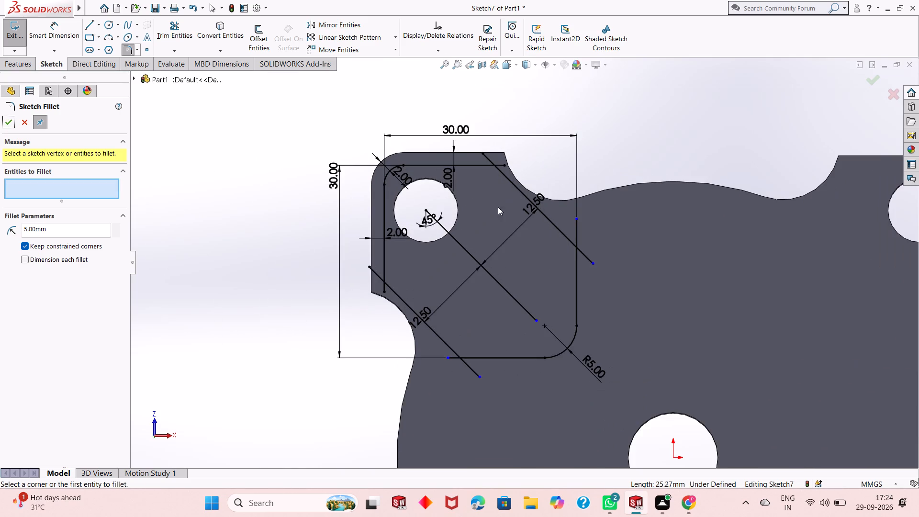
pyautogui.scroll(-1, 595, 225)
pyautogui.scroll(-1, 308, 292)
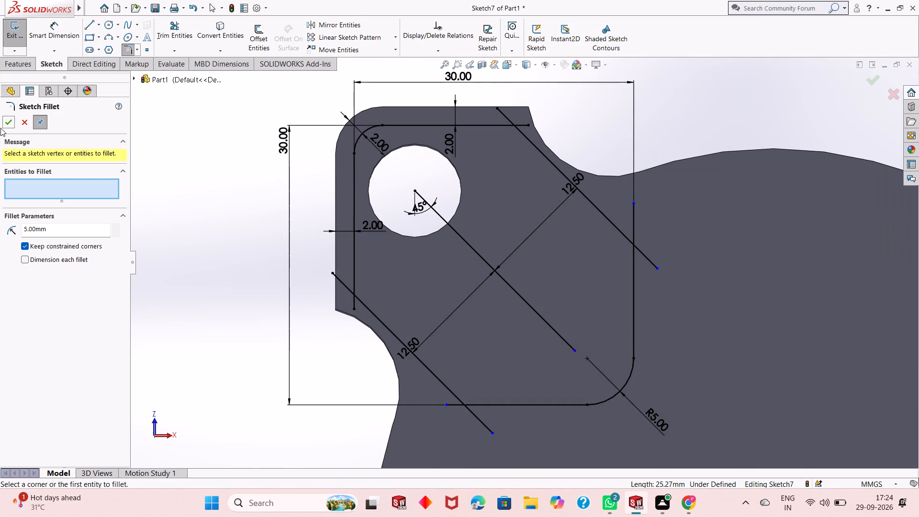
pyautogui.click(10, 120)
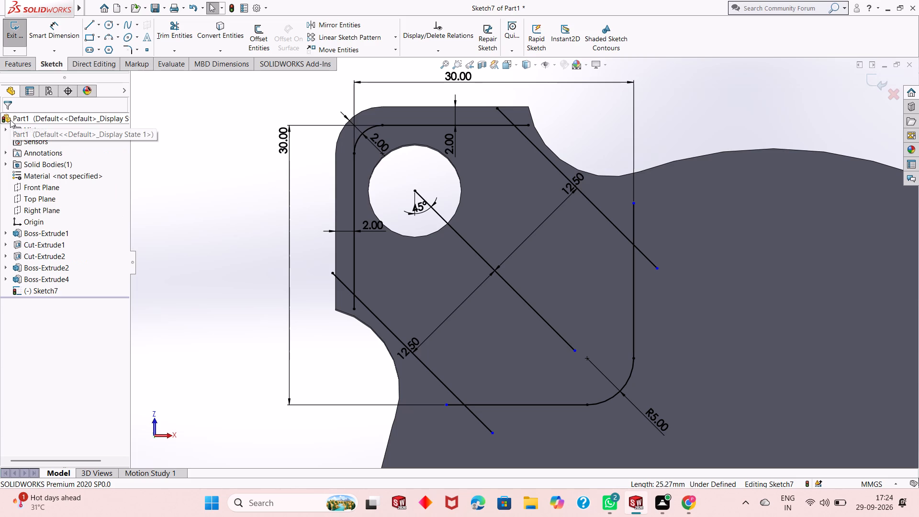
# Trim the overhanging ends of the diagonal, vertical and lower horizontal lines to the closest intersections, and remove the central 45° line.
pyautogui.click(173, 19)
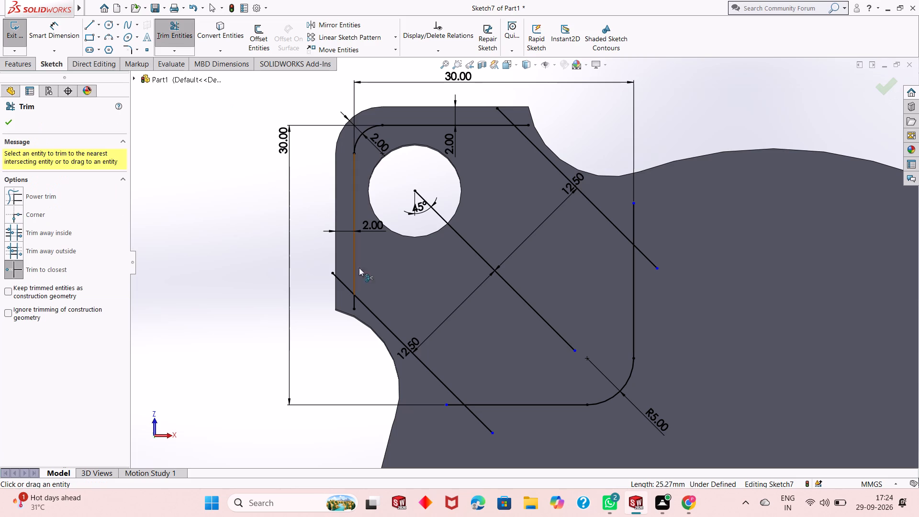
pyautogui.click(337, 279)
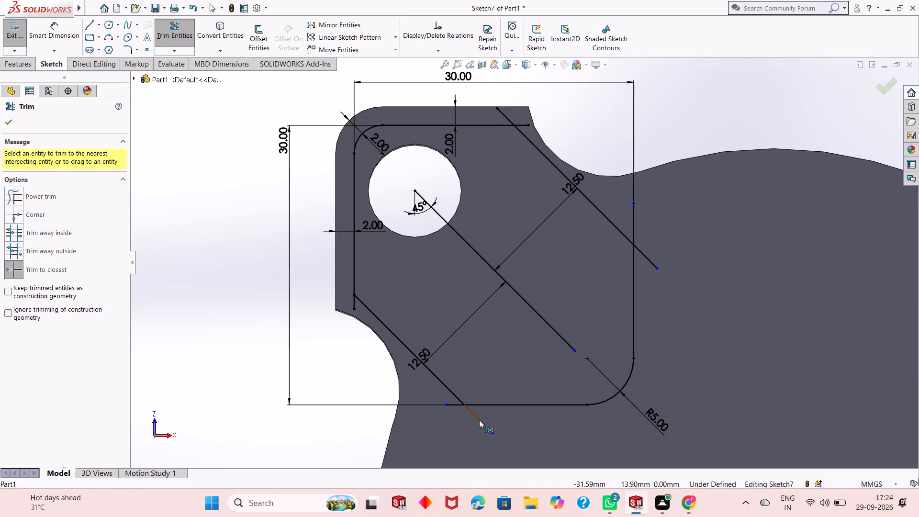
pyautogui.click(479, 420)
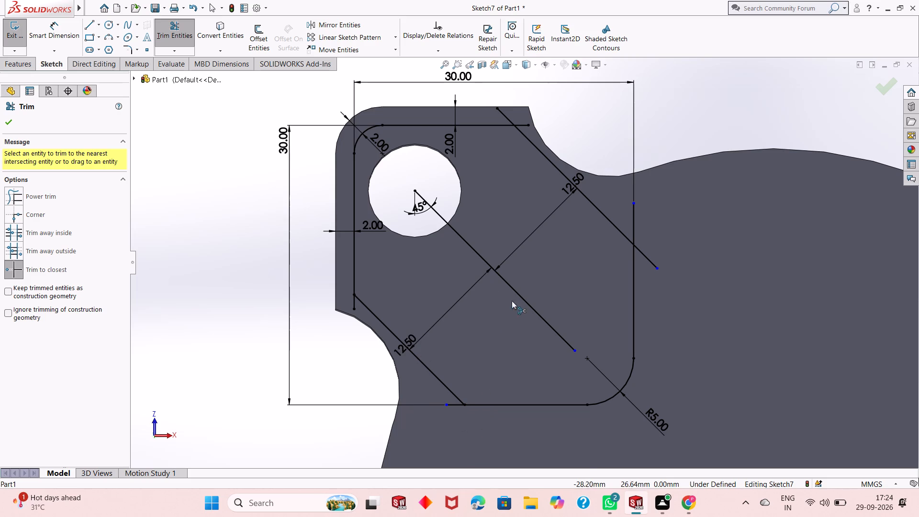
pyautogui.click(520, 296)
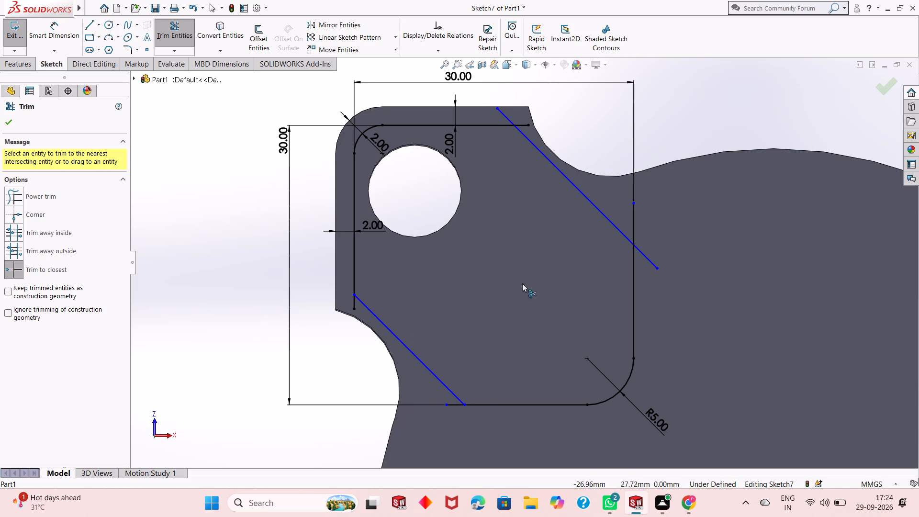
pyautogui.click(353, 303)
pyautogui.click(504, 114)
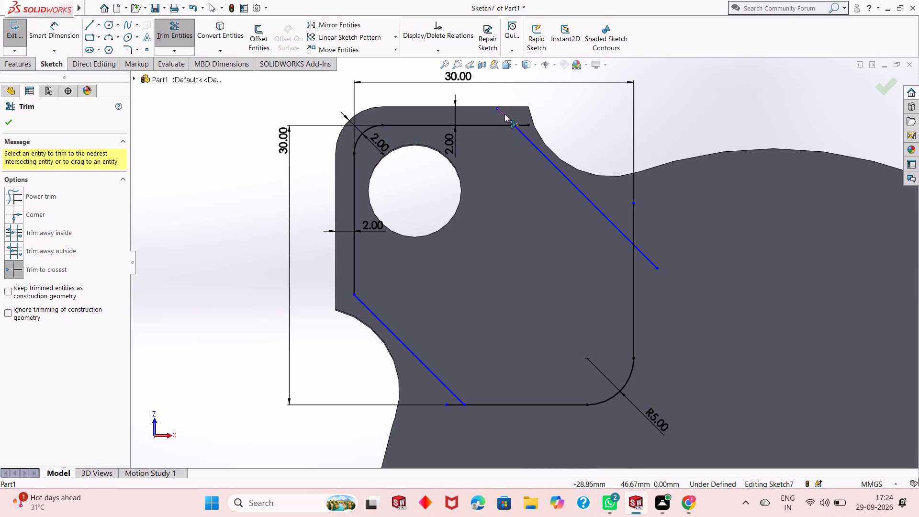
pyautogui.click(647, 257)
pyautogui.click(632, 225)
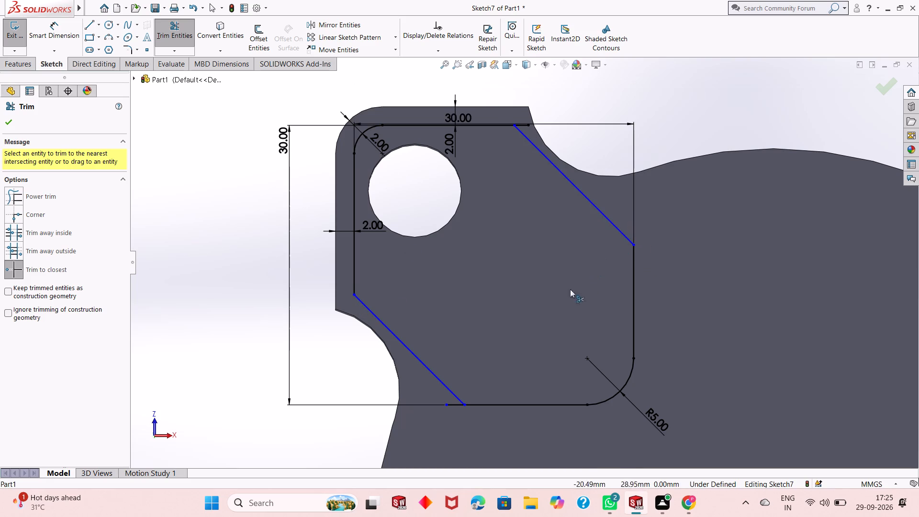
pyautogui.click(454, 405)
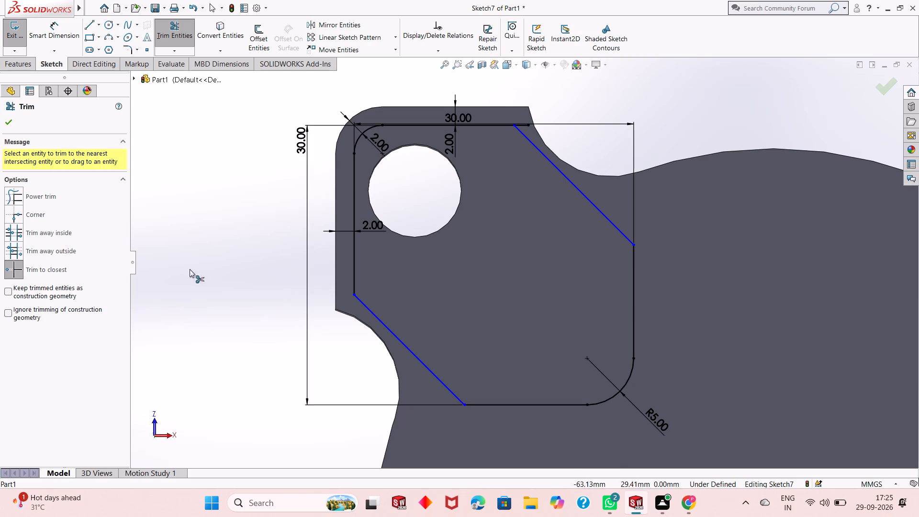
pyautogui.rightClick(234, 233)
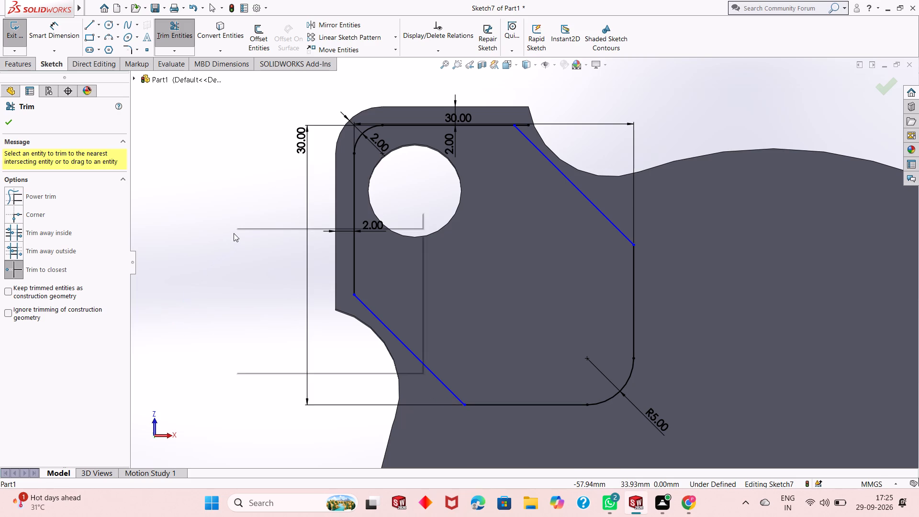
pyautogui.click(254, 262)
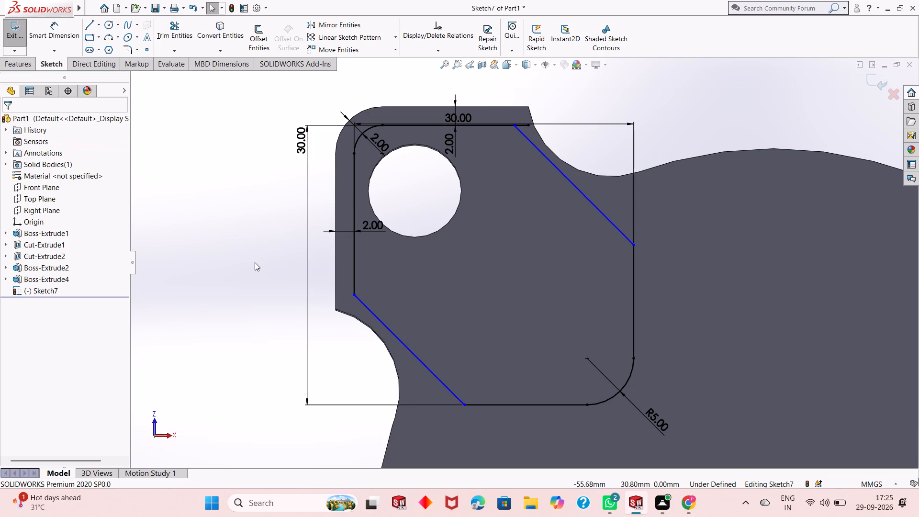
# Examine the offset arc at the lug's outer corner and how it joins the adjoining offset lines.
pyautogui.scroll(2, 380, 132)
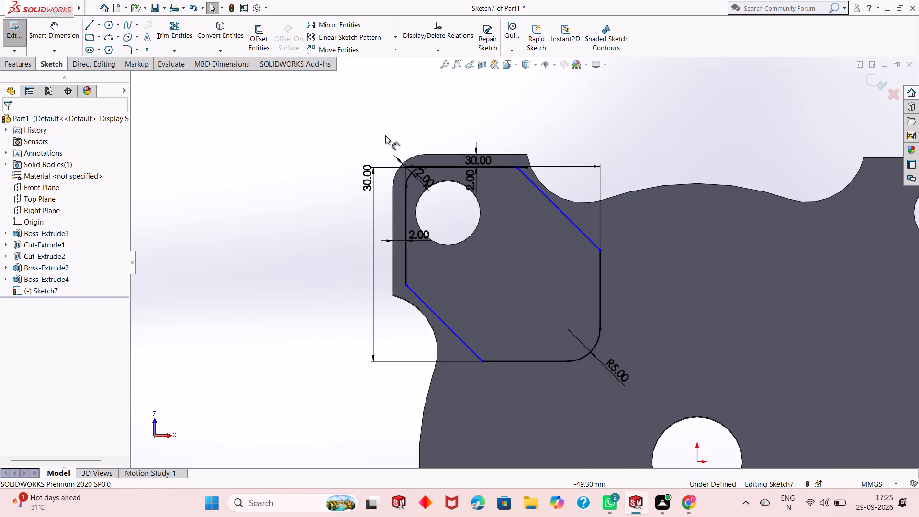
pyautogui.scroll(-6, 445, 178)
pyautogui.scroll(-2, 478, 259)
pyautogui.scroll(-2, 447, 230)
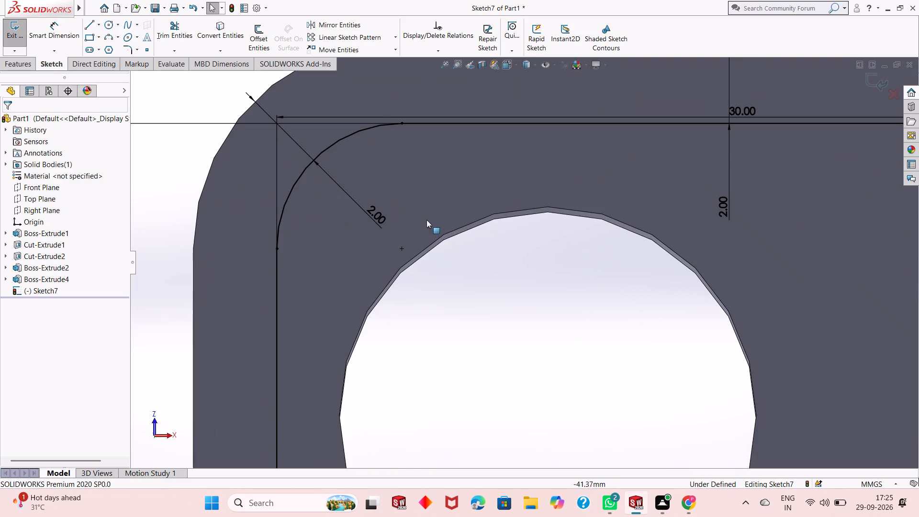
pyautogui.scroll(-1, 402, 183)
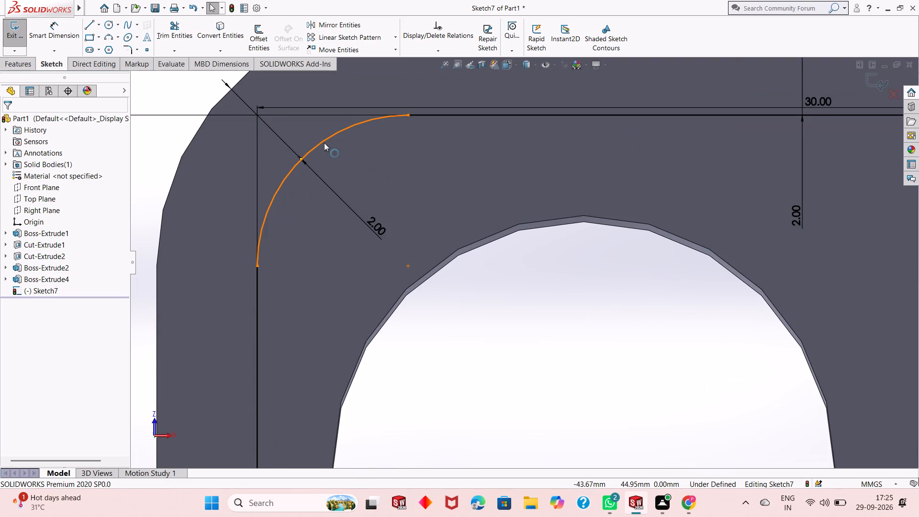
pyautogui.scroll(-3, 282, 219)
pyautogui.scroll(2, 282, 213)
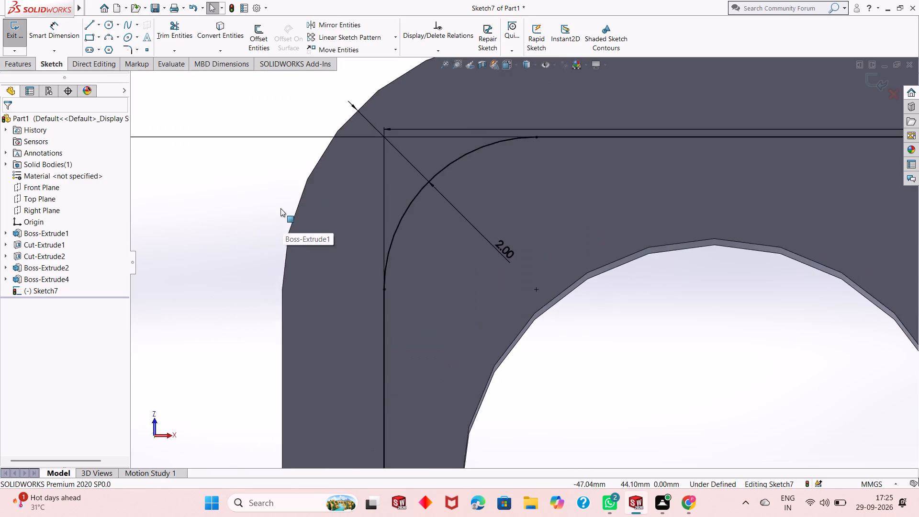
pyautogui.scroll(11, 280, 208)
pyautogui.scroll(-2, 642, 298)
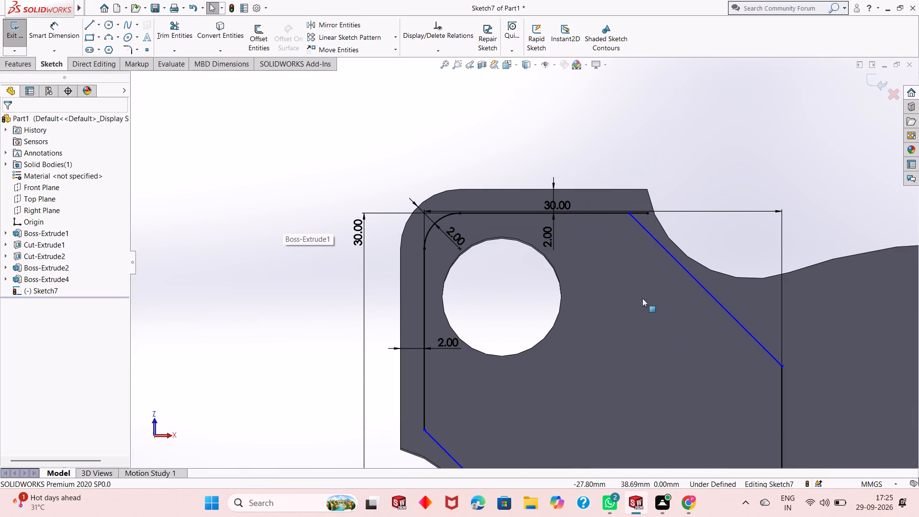
# Delete the offset arc at the lug's outer corner together with its adjoining horizontal and vertical offset lines.
pyautogui.scroll(-2, 448, 214)
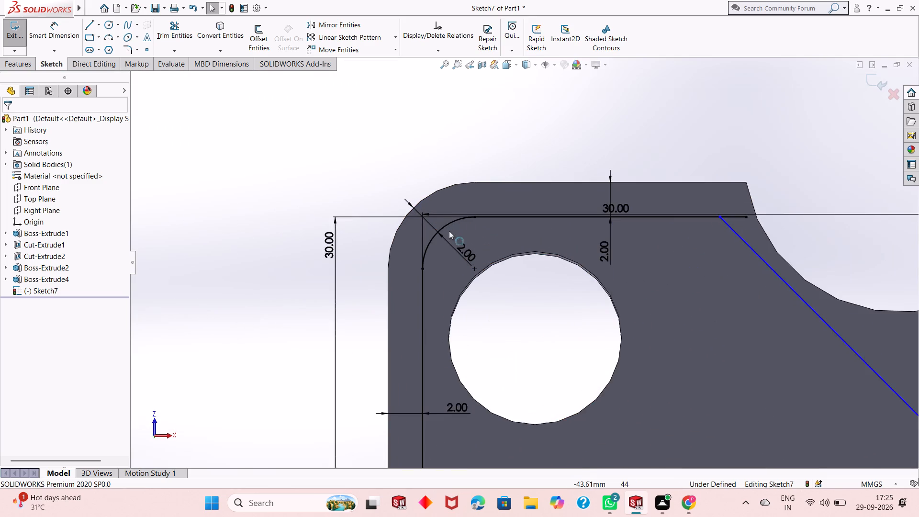
pyautogui.scroll(1, 451, 235)
pyautogui.click(460, 231)
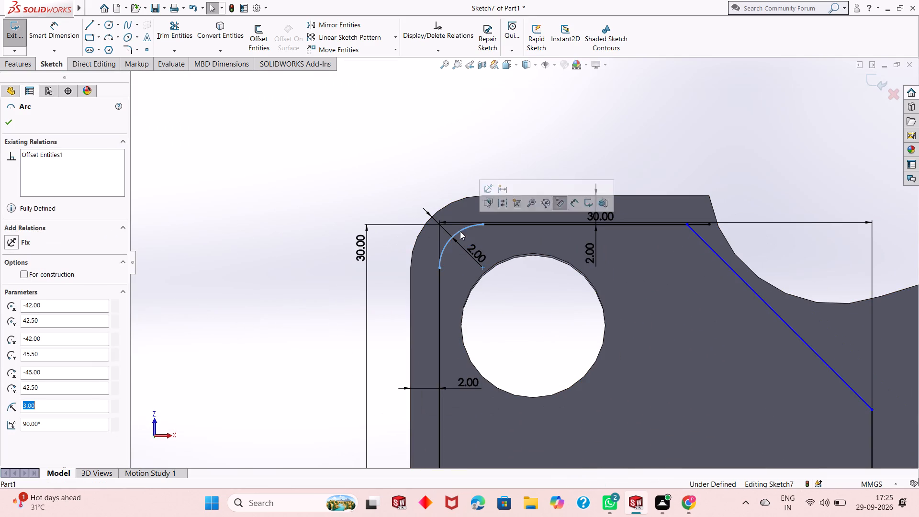
pyautogui.keyDown('ctrl'); pyautogui.click(540, 224); pyautogui.keyUp('ctrl')
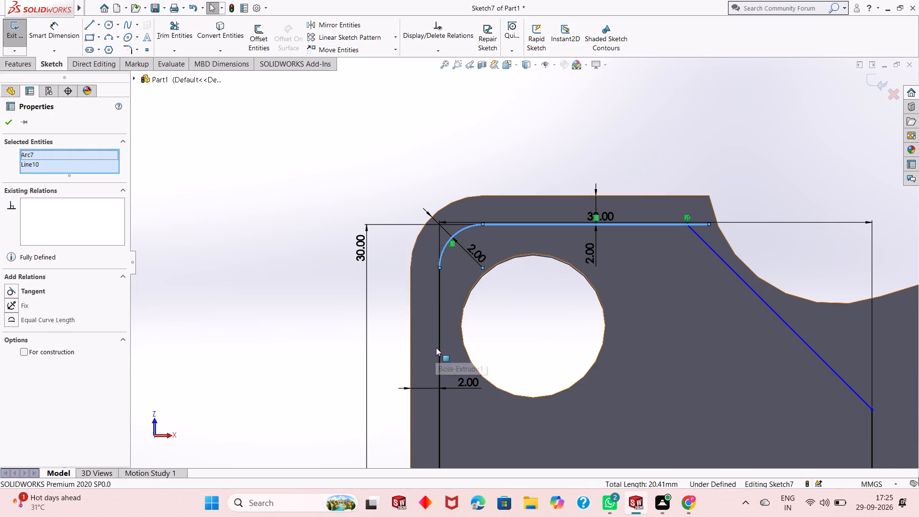
pyautogui.keyDown('ctrl'); pyautogui.click(437, 344); pyautogui.keyUp('ctrl')
pyautogui.rightClick(224, 240)
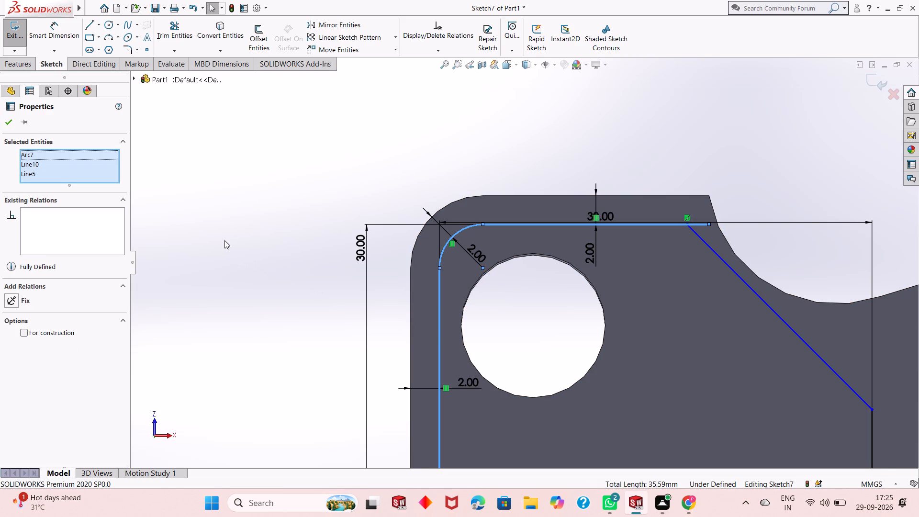
pyautogui.click(276, 371)
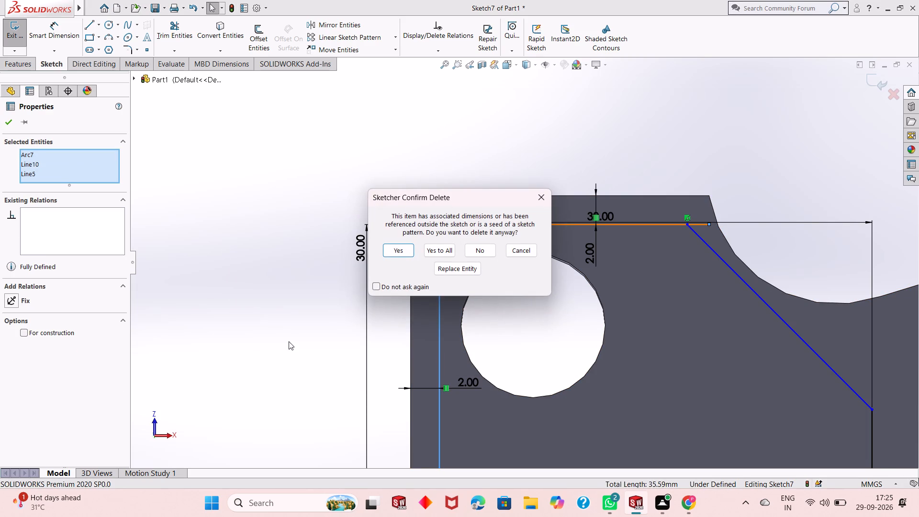
pyautogui.click(402, 252)
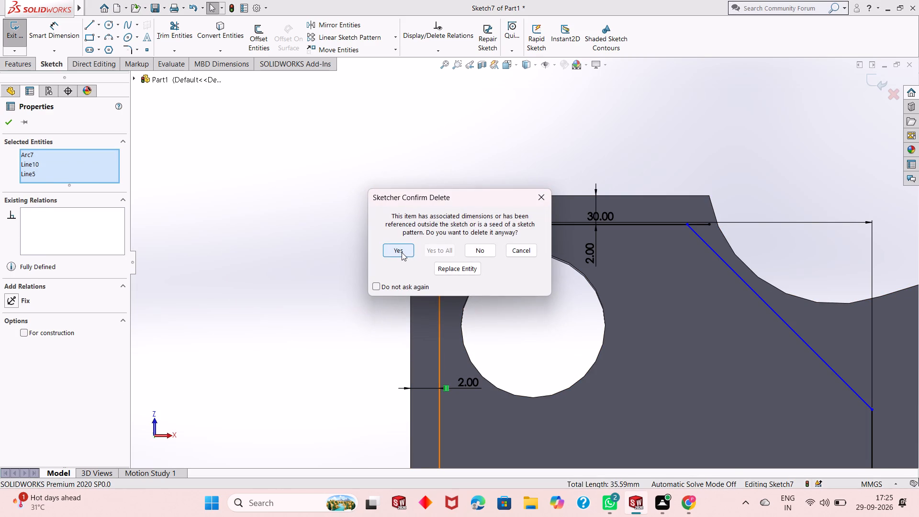
pyautogui.click(402, 252)
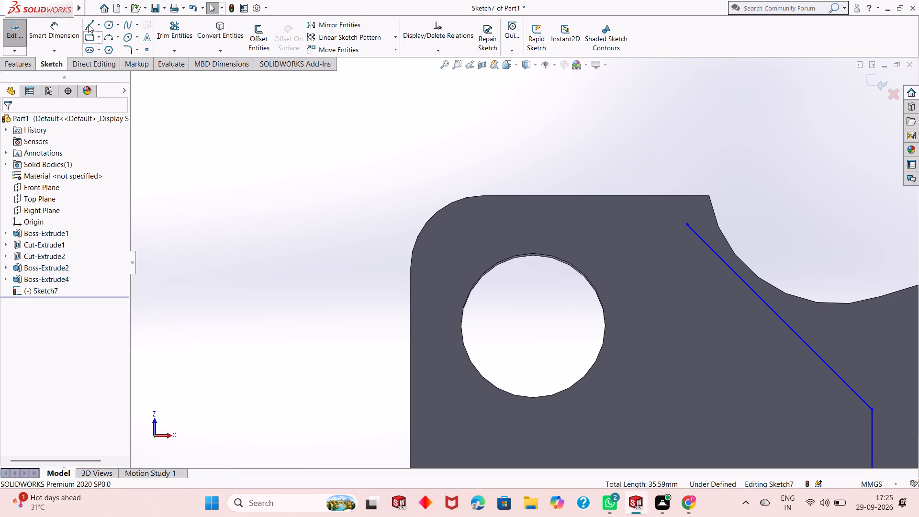
# Close the lug outline with a horizontal line about 17.18 mm long and a vertical line about 18.18 mm long, joining the diagonals' open ends.
pyautogui.click(87, 23)
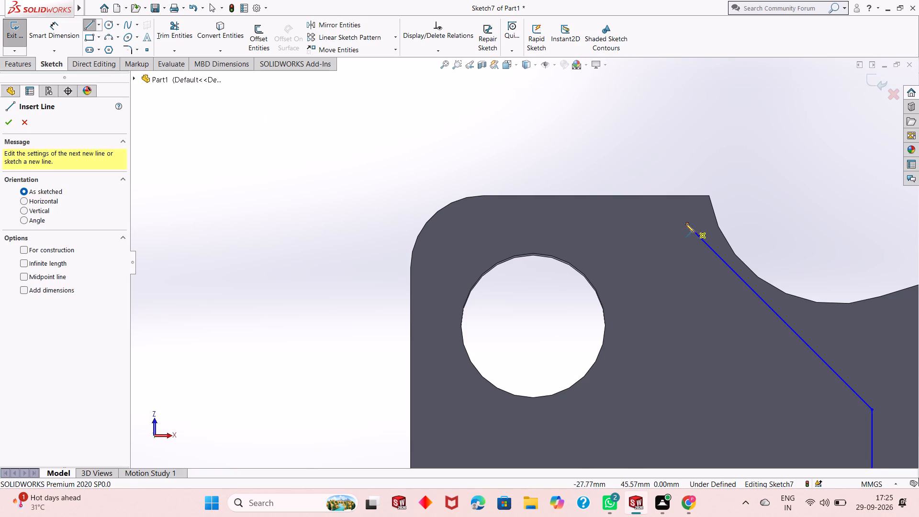
pyautogui.click(685, 224)
pyautogui.scroll(3, 469, 228)
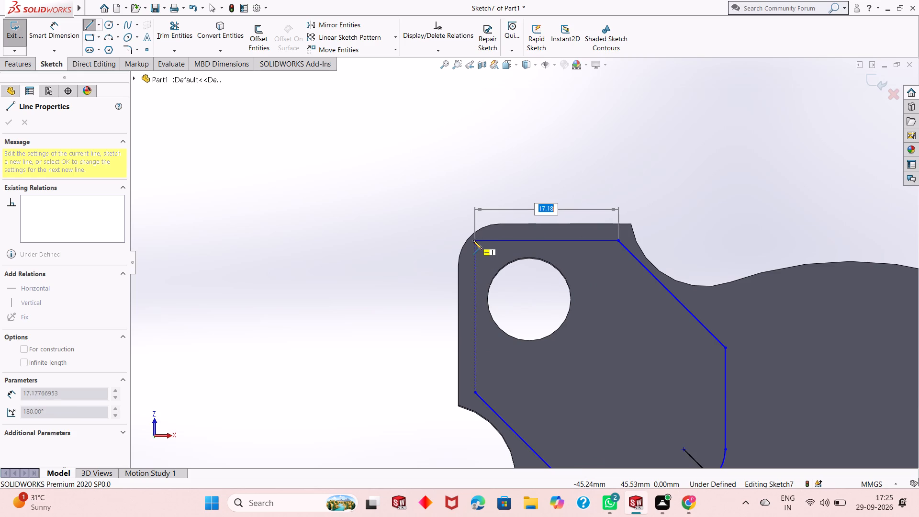
pyautogui.click(473, 240)
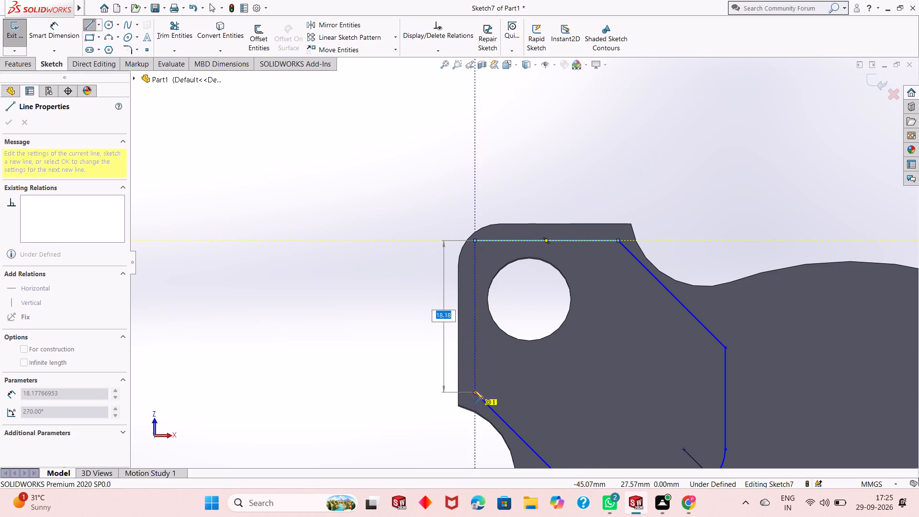
pyautogui.click(474, 390)
pyautogui.press('Escape')
pyautogui.press('Escape')
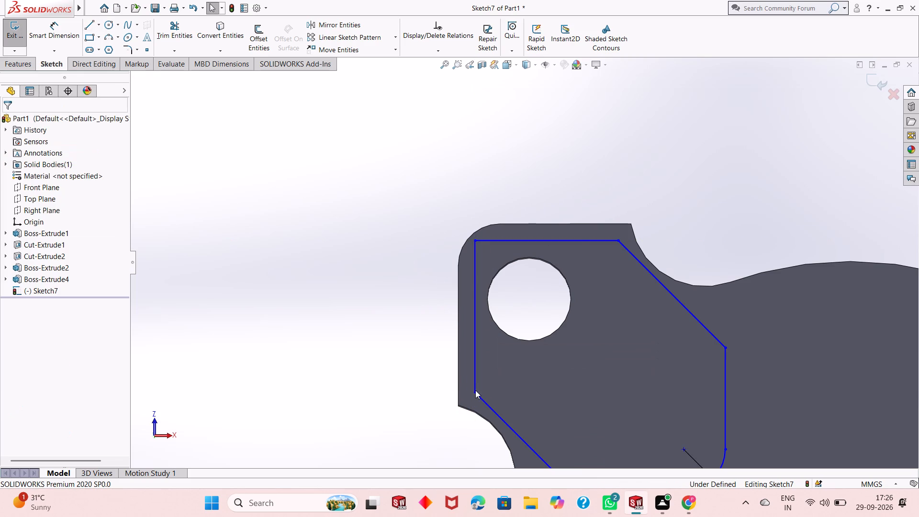
# Apply a 5 mm sketch fillet to the outer corner between the new horizontal and vertical lines of the lug outline.
pyautogui.scroll(-2, 545, 234)
pyautogui.scroll(-1, 507, 256)
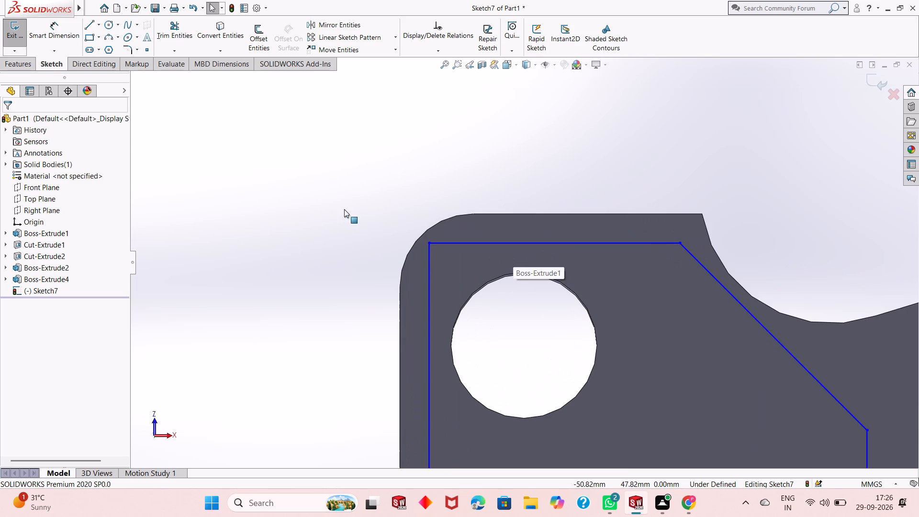
pyautogui.click(130, 49)
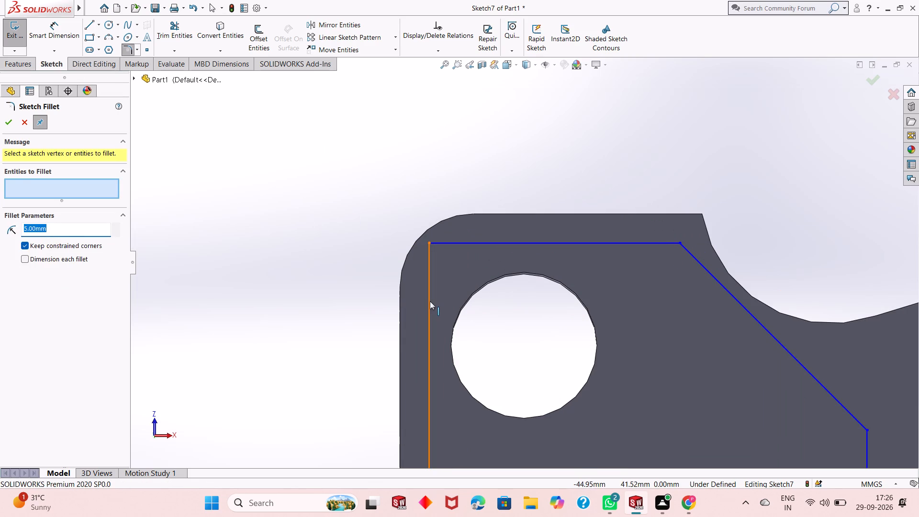
pyautogui.click(430, 301)
pyautogui.click(472, 243)
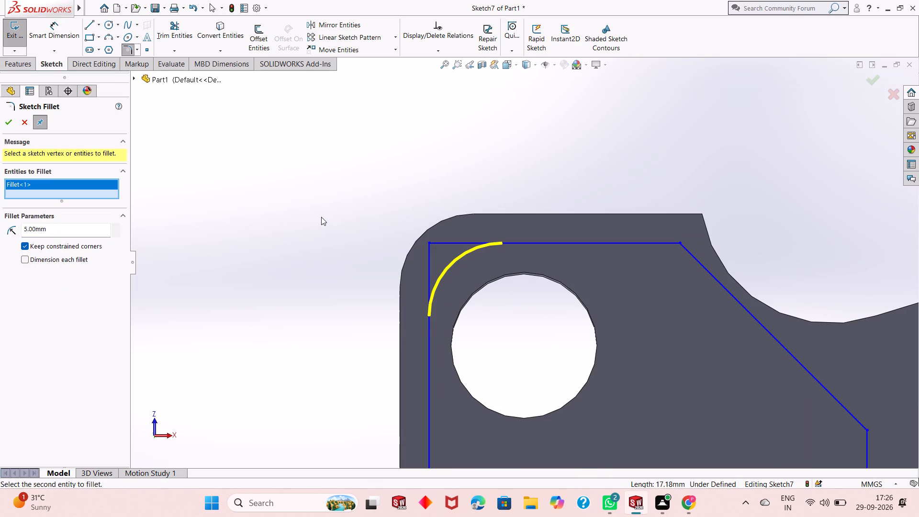
pyautogui.rightClick(319, 214)
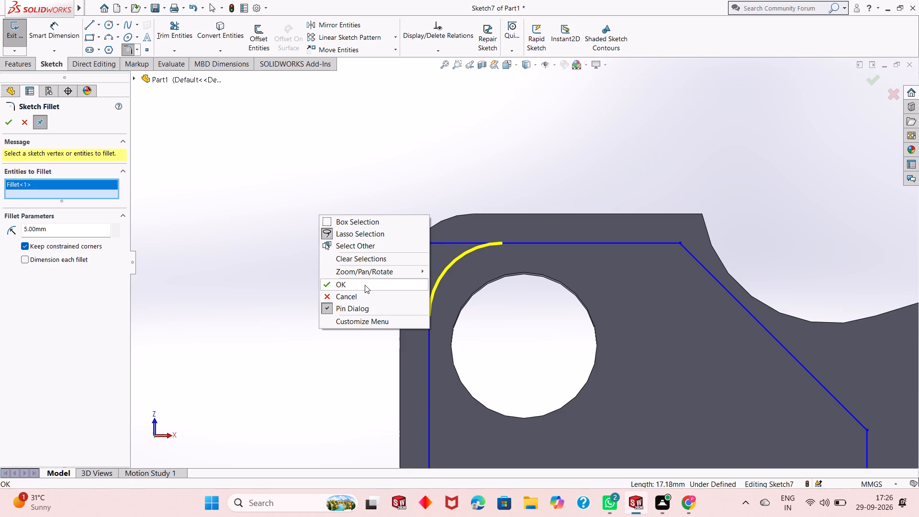
pyautogui.click(365, 285)
pyautogui.scroll(6, 312, 259)
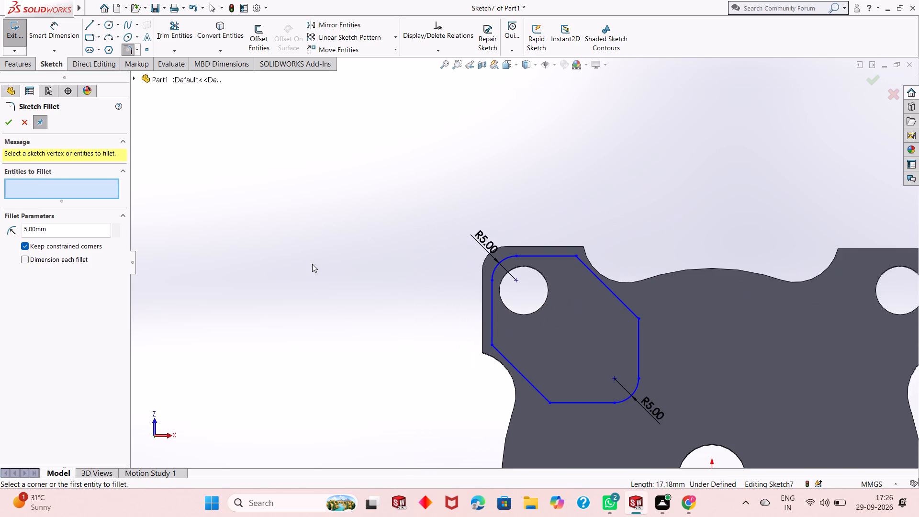
pyautogui.scroll(-1, 629, 378)
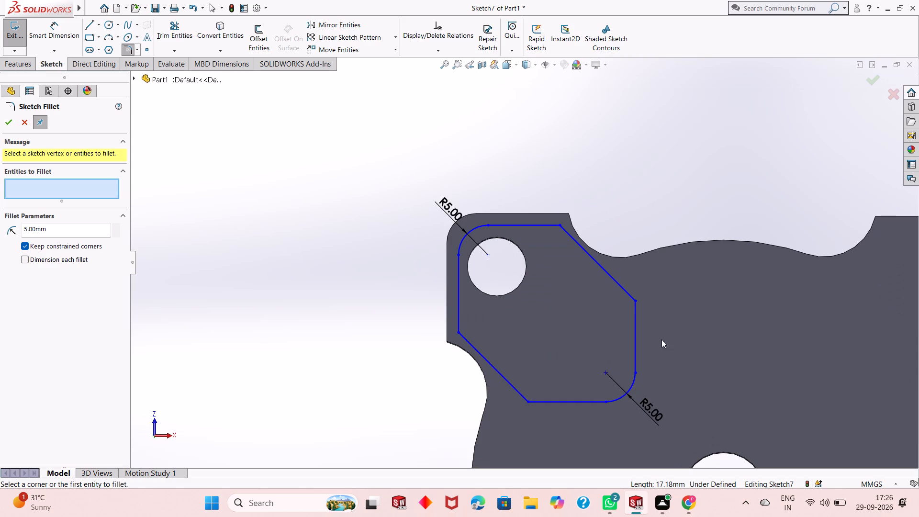
pyautogui.scroll(-2, 471, 261)
pyautogui.scroll(-1, 539, 308)
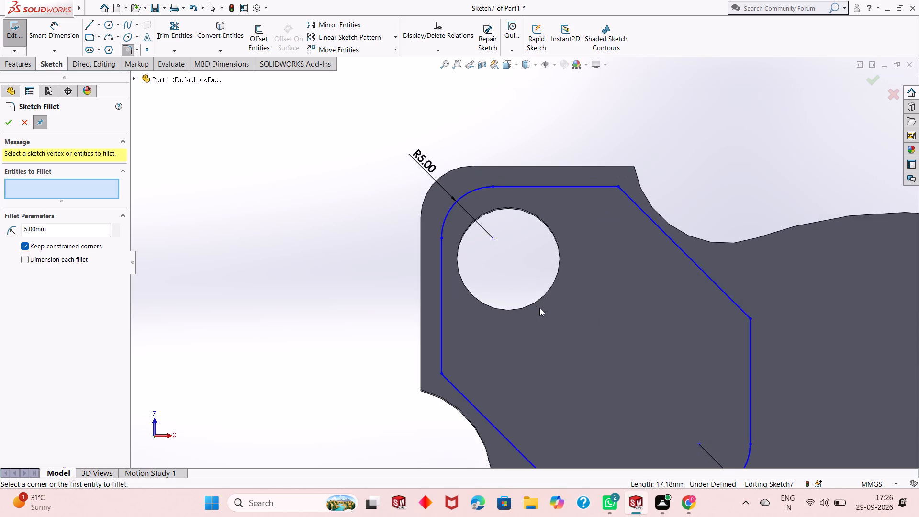
pyautogui.scroll(4, 526, 303)
pyautogui.scroll(-2, 720, 336)
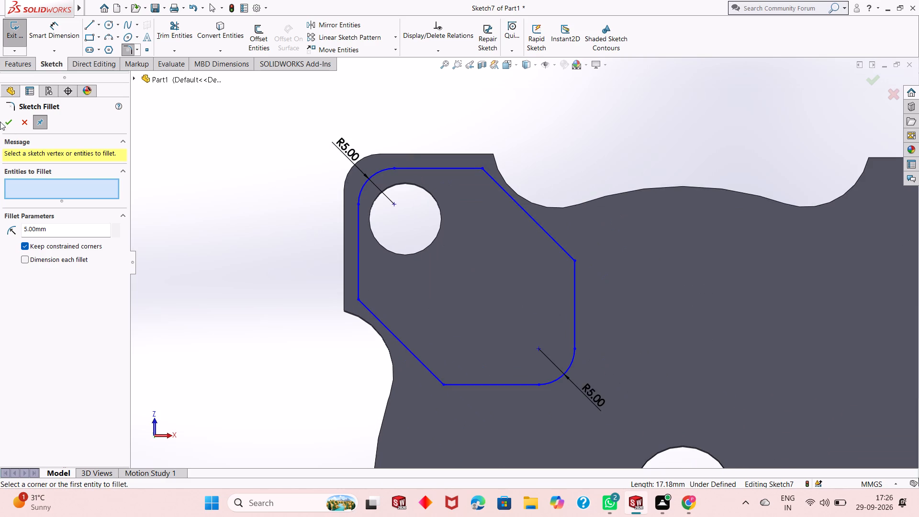
pyautogui.click(2, 122)
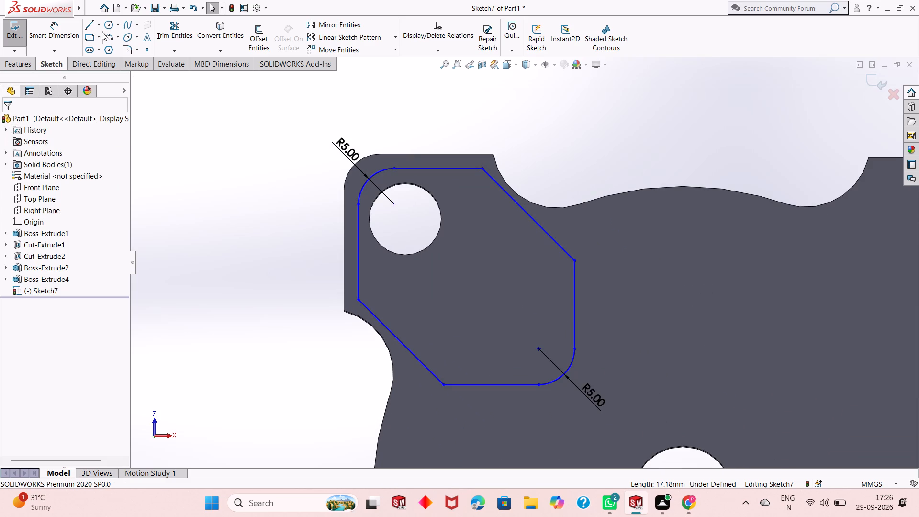
# Dimension the perpendicular distance between the two parallel diagonal lines of the lug outline.
pyautogui.click(61, 38)
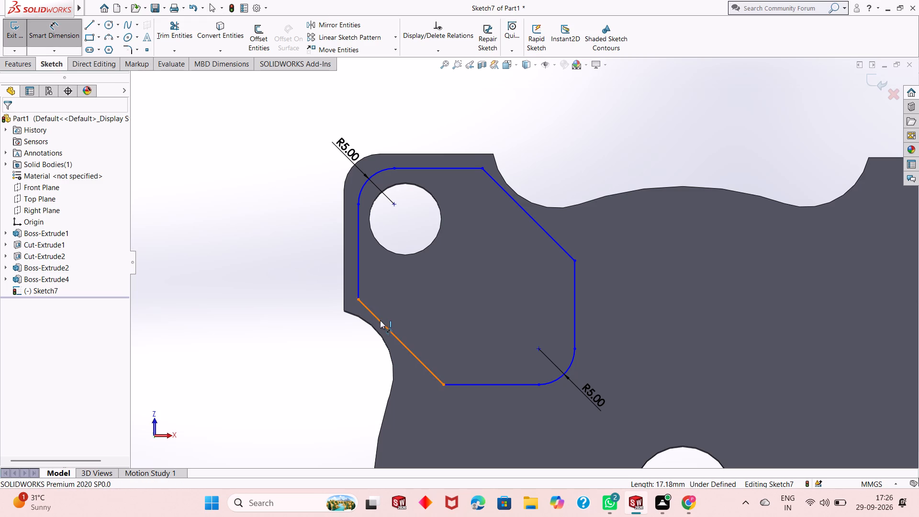
pyautogui.click(381, 320)
pyautogui.click(540, 228)
pyautogui.click(493, 268)
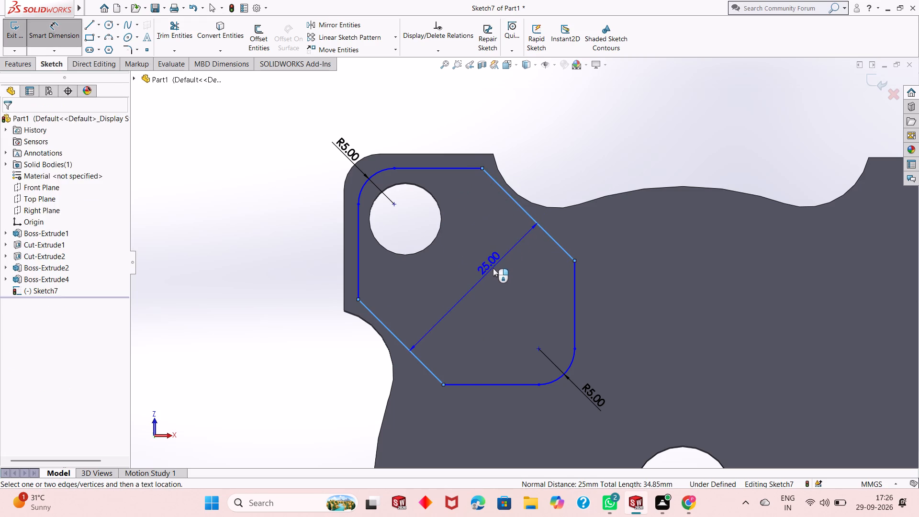
pyautogui.click(449, 250)
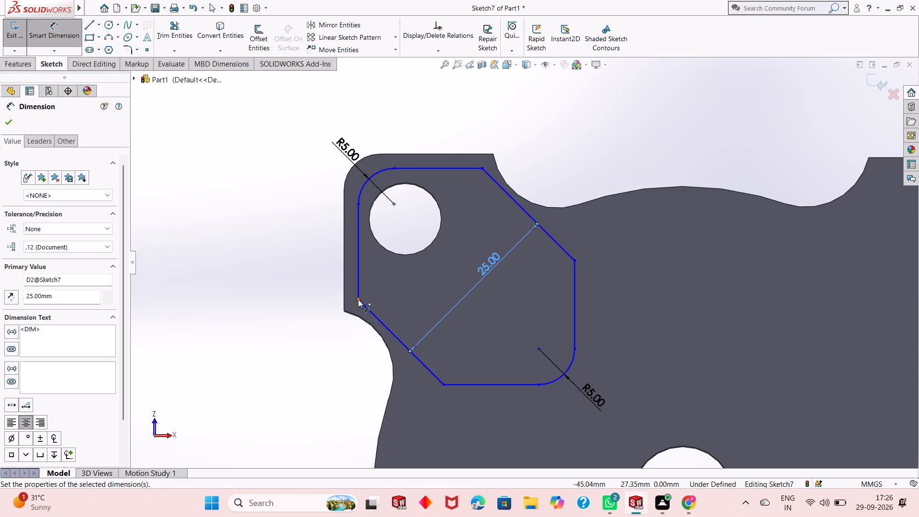
pyautogui.press('Escape')
pyautogui.press('Escape')
pyautogui.press('Escape')
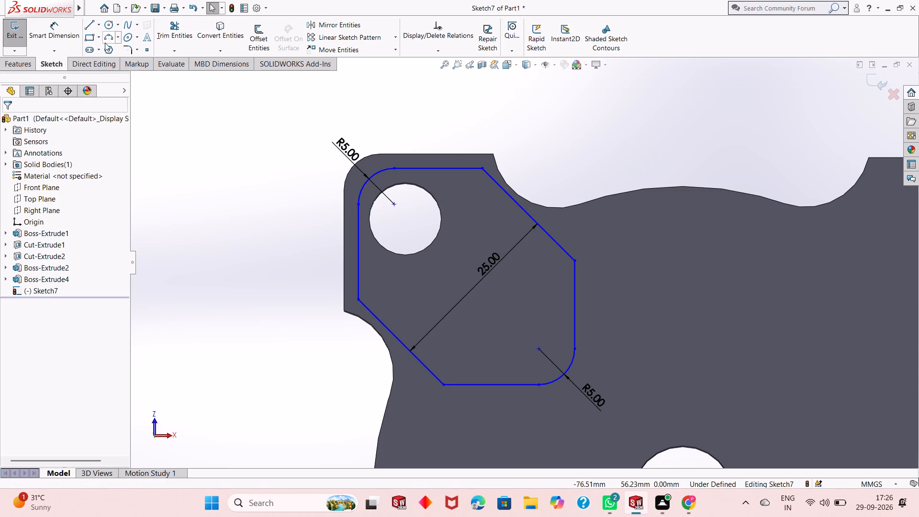
# Draw a vertical centerline about 5 mm long from the lug hole's centre down to the hole's lower edge.
pyautogui.click(97, 24)
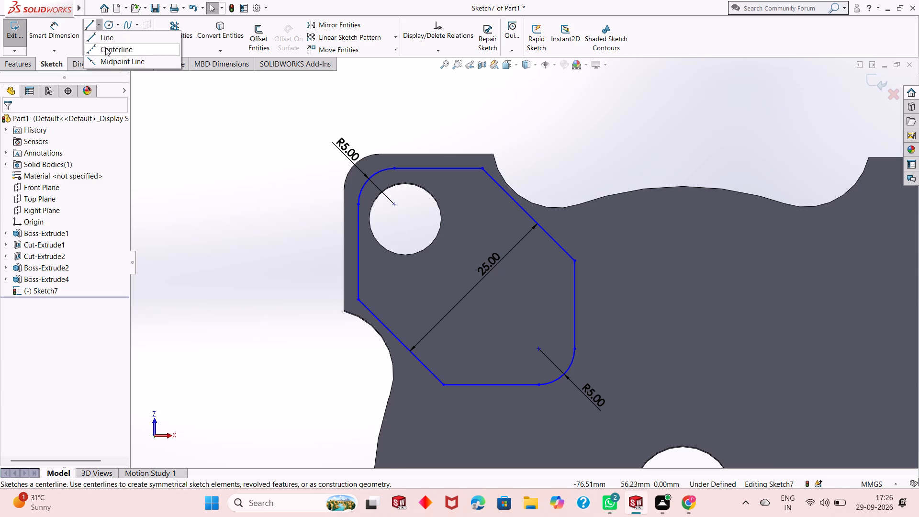
pyautogui.click(106, 47)
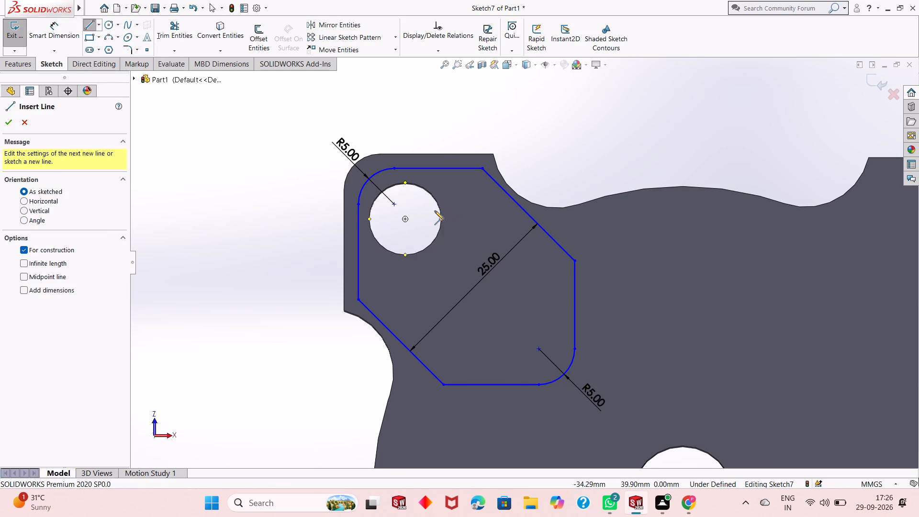
pyautogui.click(404, 218)
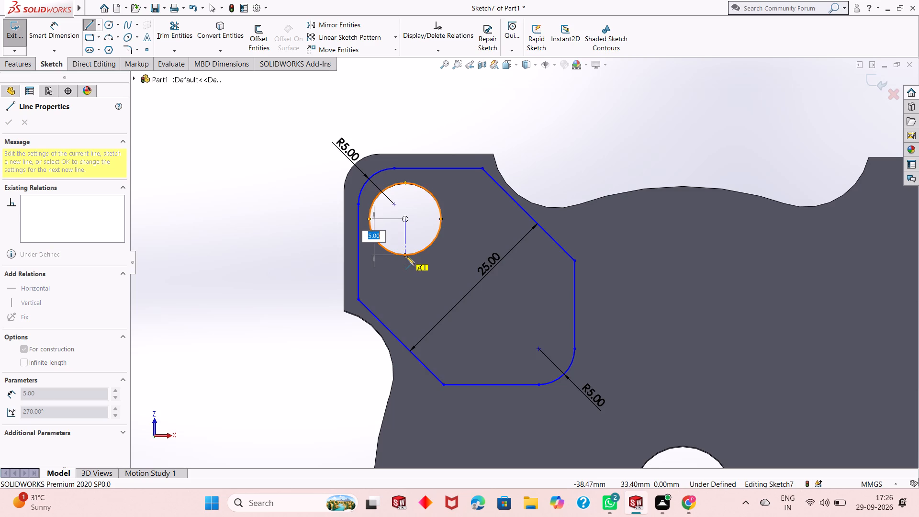
pyautogui.click(405, 256)
pyautogui.press('Escape')
pyautogui.press('Escape')
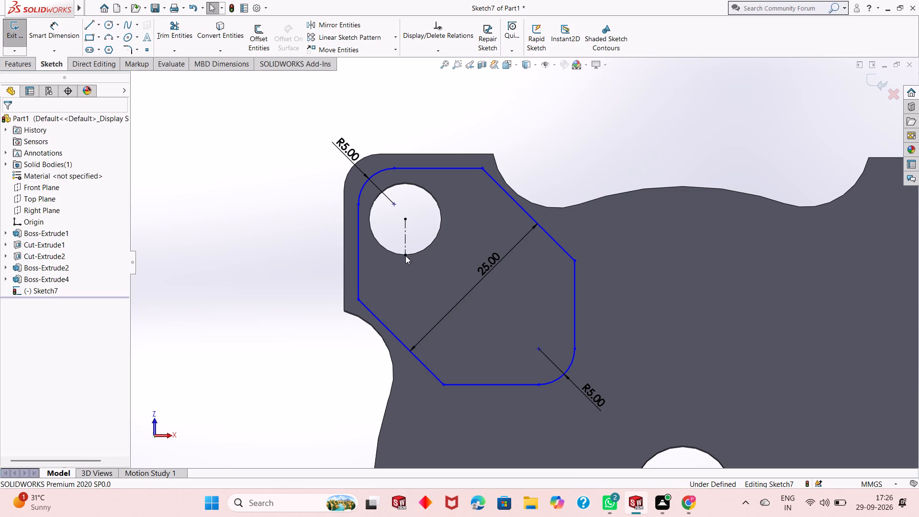
pyautogui.press('Escape')
pyautogui.press('Escape')
pyautogui.press('Escape')
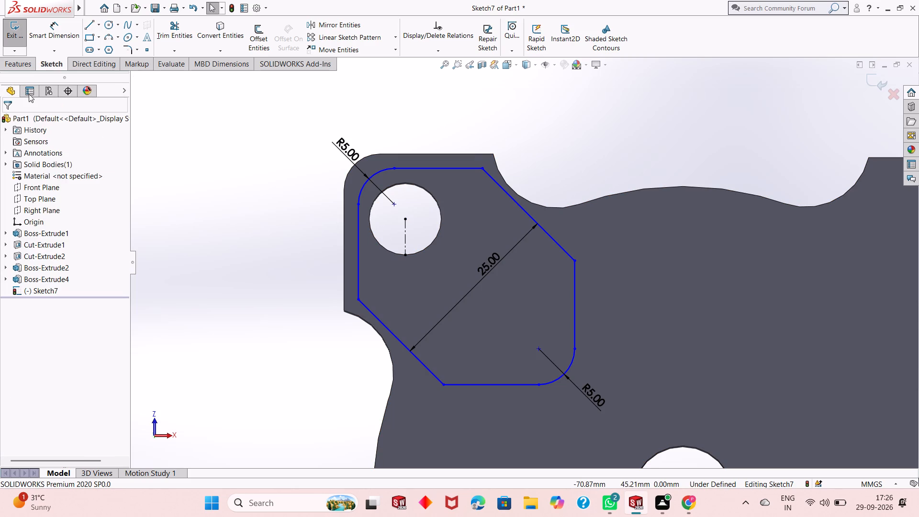
# Dimension the vertical distance from the lug hole's centre to the lower end of the outline's lower diagonal.
pyautogui.click(54, 31)
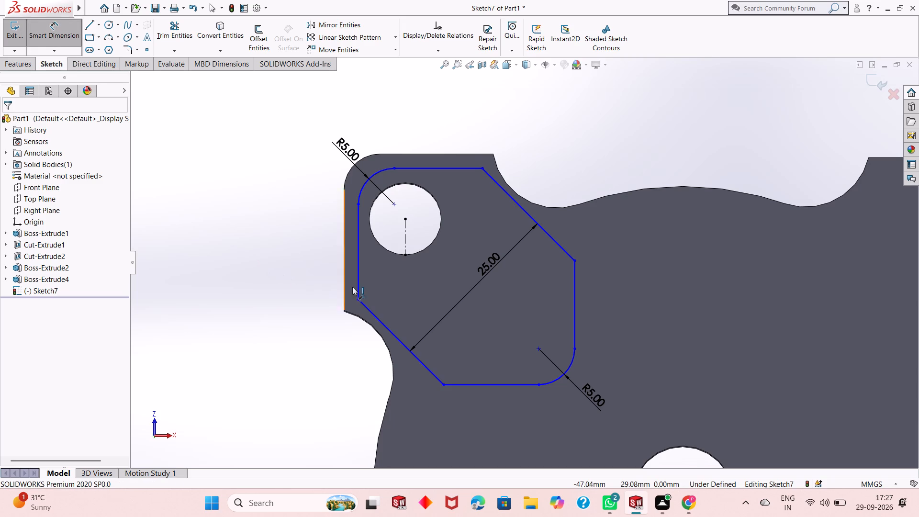
pyautogui.click(408, 217)
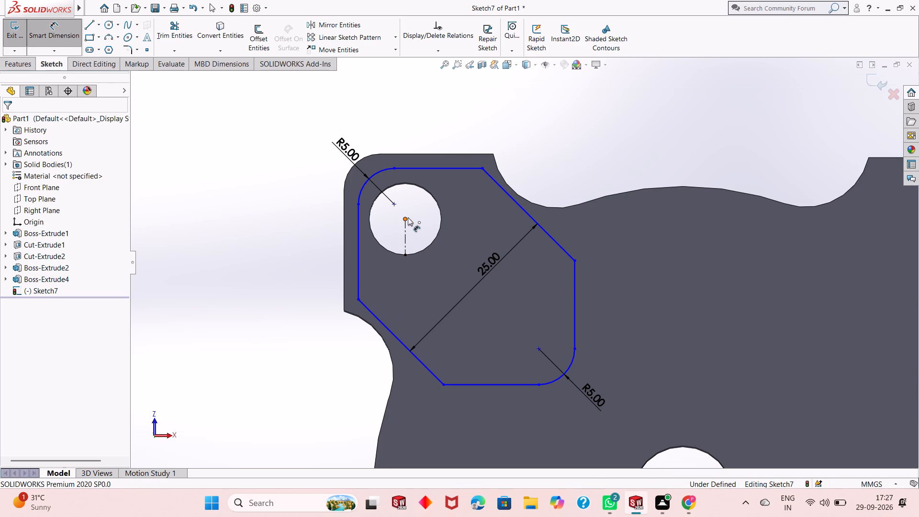
pyautogui.click(443, 386)
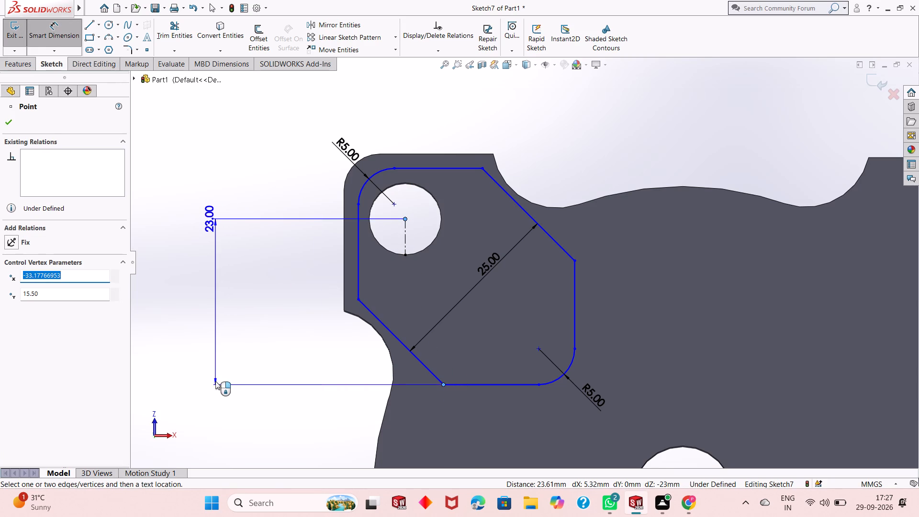
pyautogui.click(215, 381)
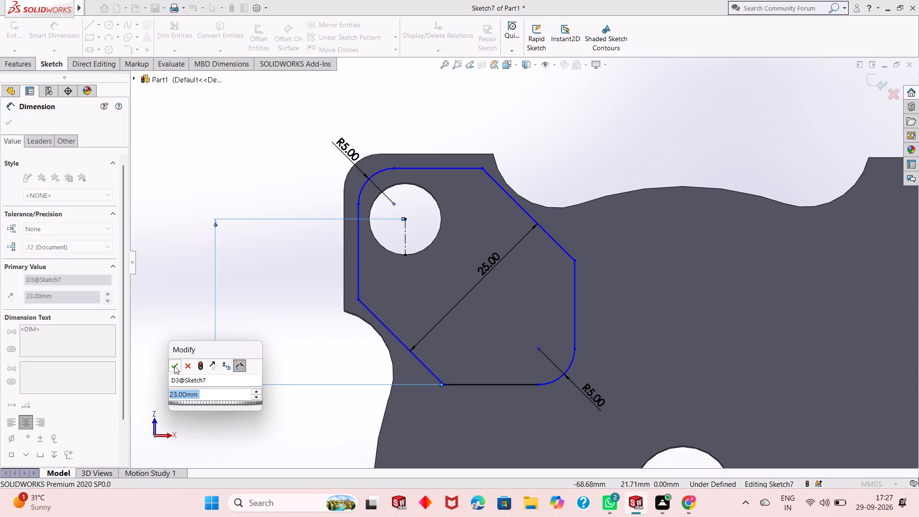
pyautogui.click(174, 366)
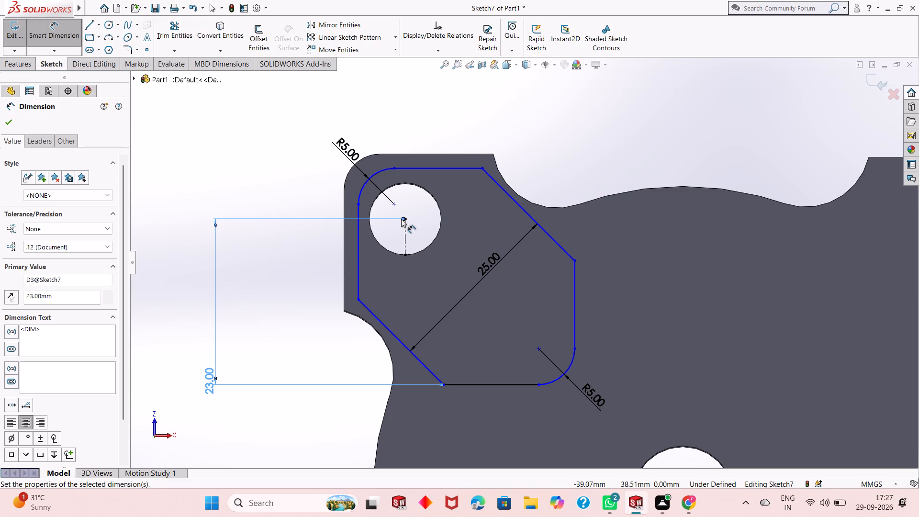
# Dimension the horizontal distance from the lug hole's centre to the lower end of the outline's upper diagonal.
pyautogui.click(408, 219)
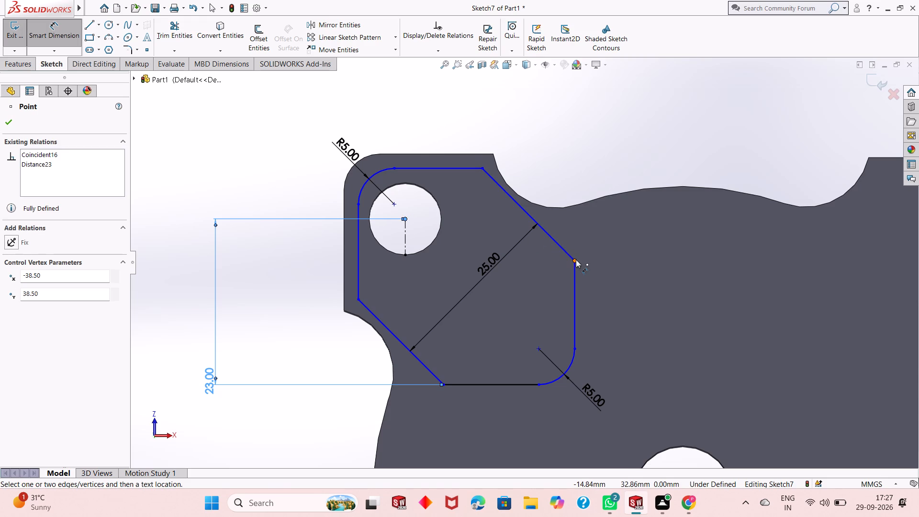
pyautogui.click(576, 259)
pyautogui.click(475, 113)
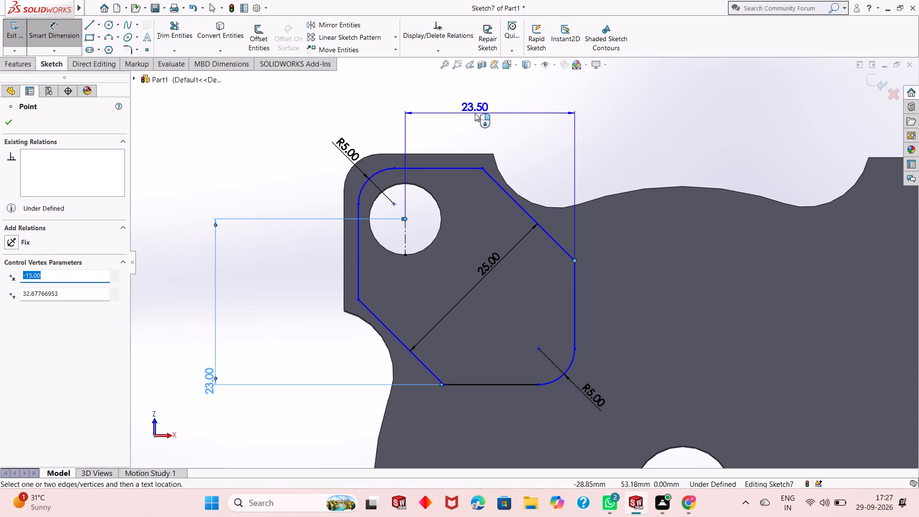
pyautogui.click(433, 94)
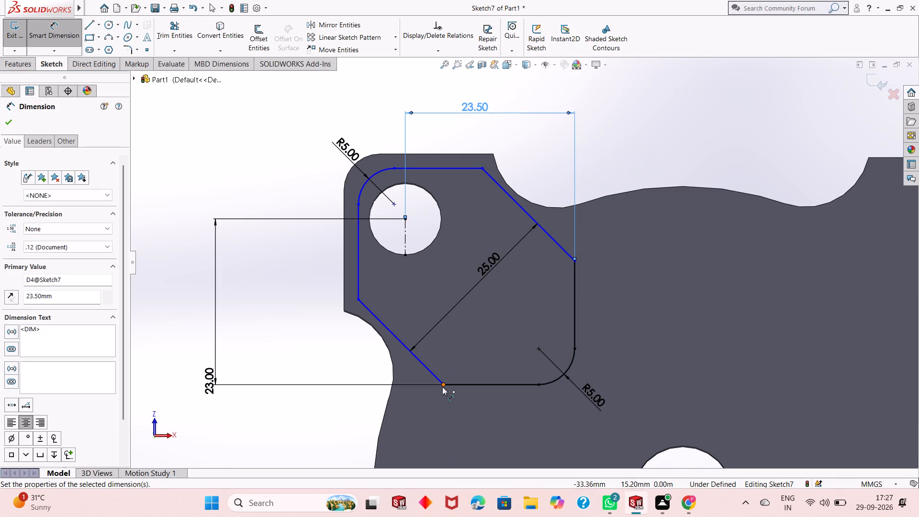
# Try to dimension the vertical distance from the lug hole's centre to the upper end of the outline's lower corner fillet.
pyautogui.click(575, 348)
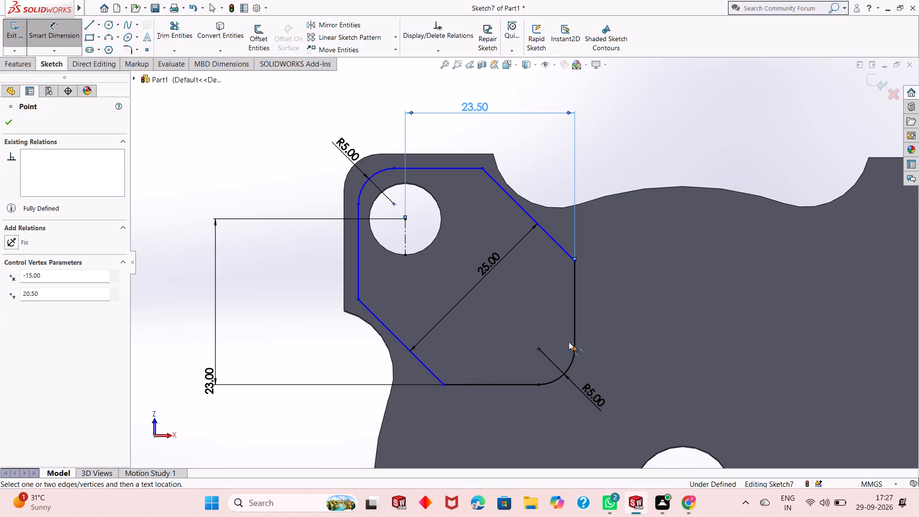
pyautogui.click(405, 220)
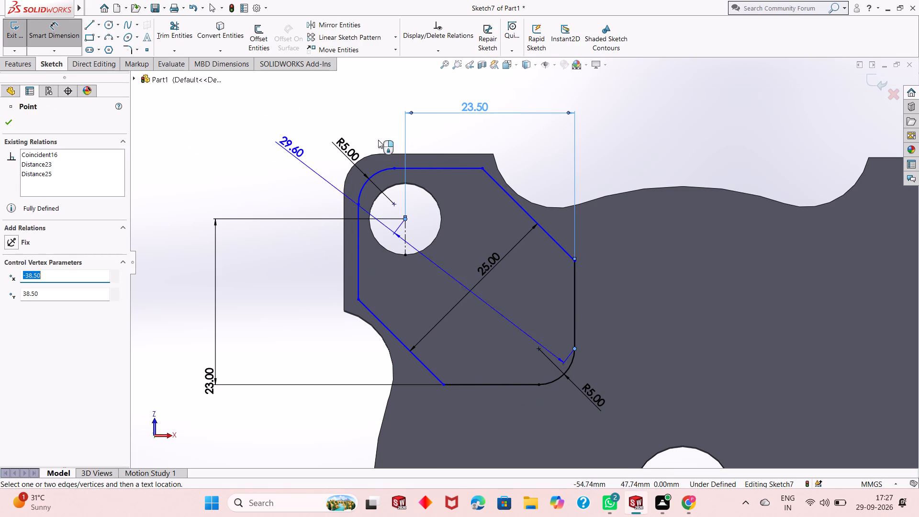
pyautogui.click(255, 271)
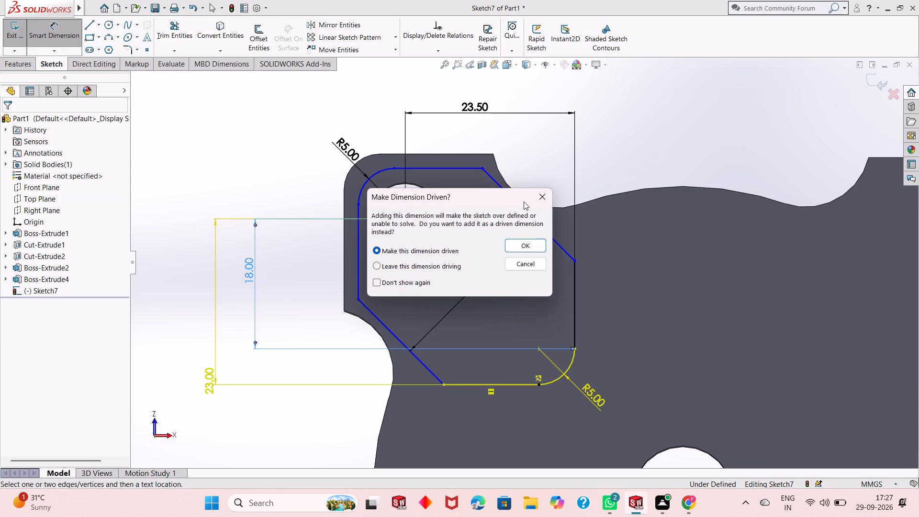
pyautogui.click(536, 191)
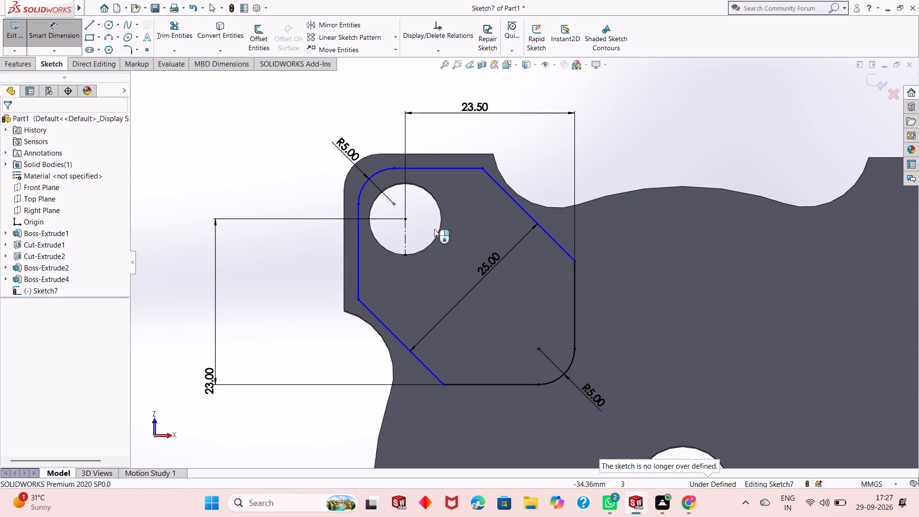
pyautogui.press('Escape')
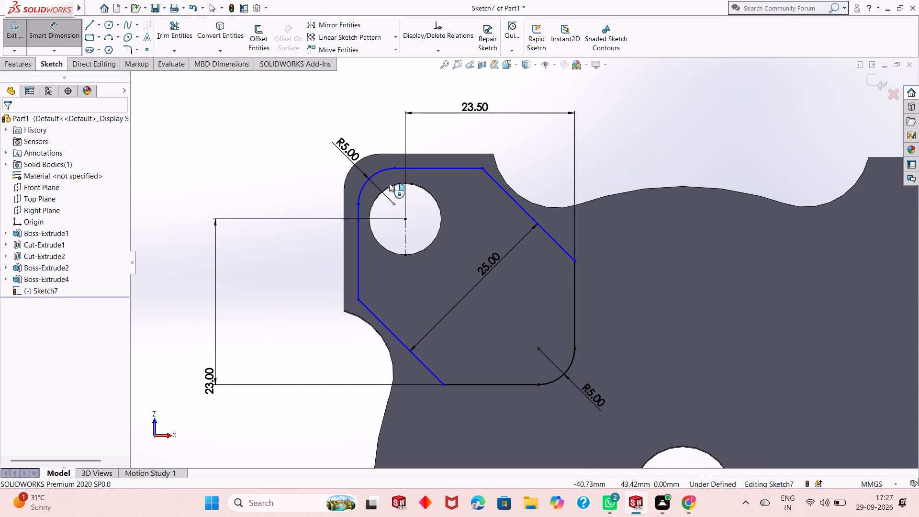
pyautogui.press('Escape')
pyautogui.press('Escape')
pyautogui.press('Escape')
# Dimension the horizontal distance from the lug hole's centre to the lower end of the outline's upper corner fillet.
pyautogui.click(53, 34)
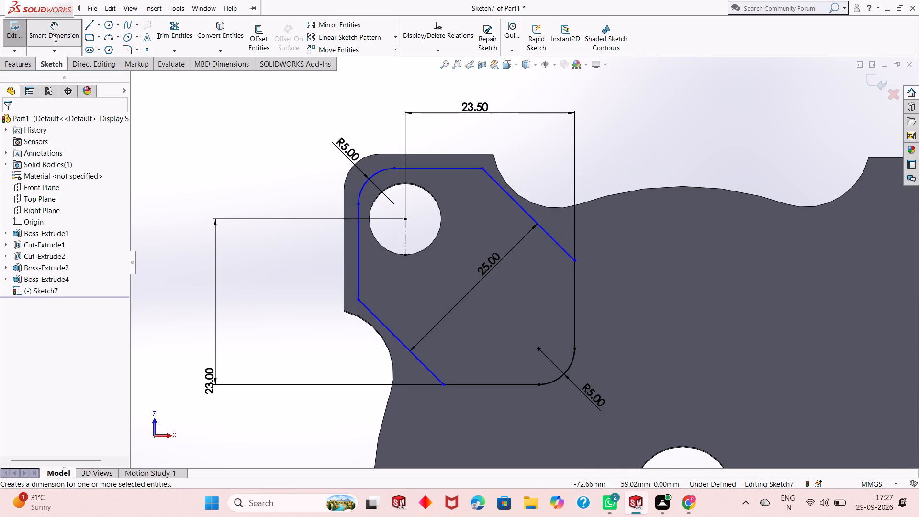
pyautogui.click(359, 206)
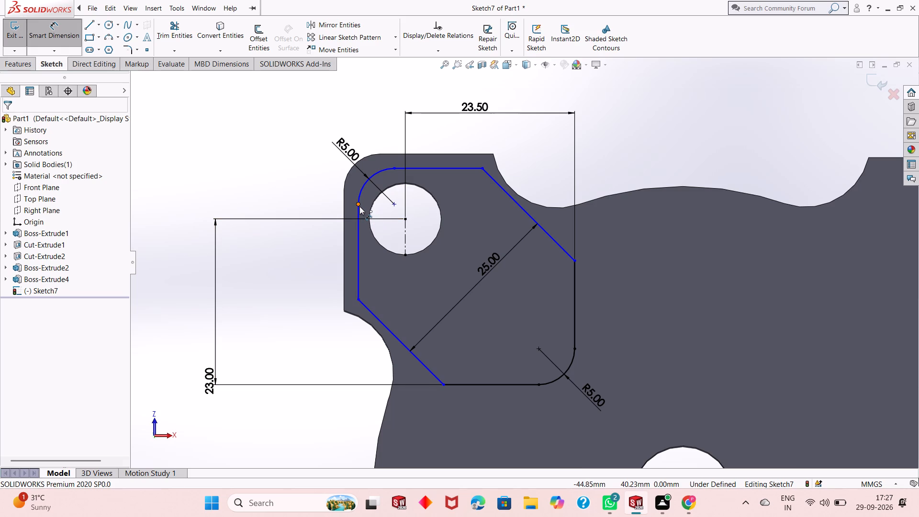
pyautogui.click(404, 219)
pyautogui.click(386, 118)
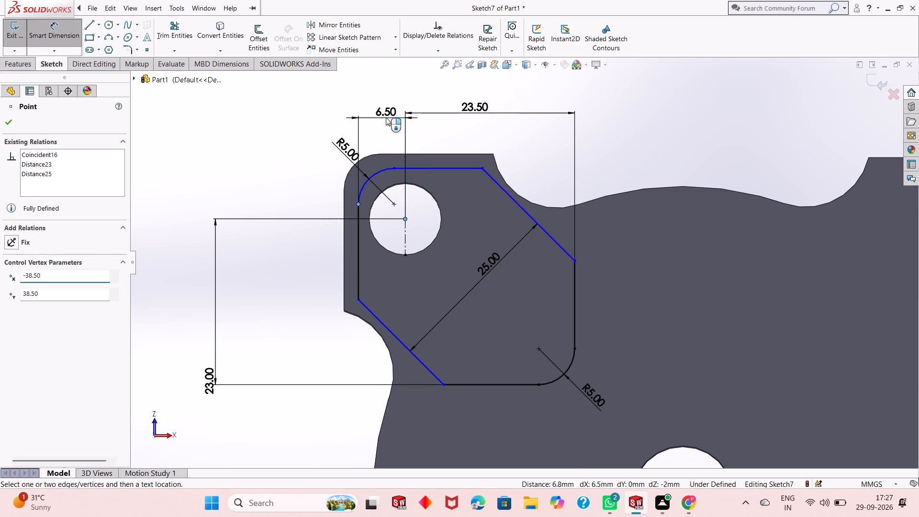
pyautogui.click(341, 103)
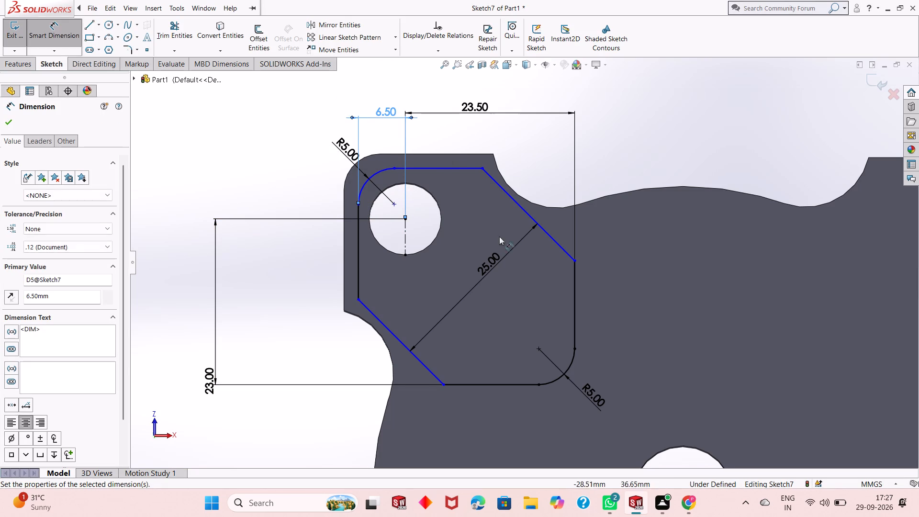
# Dimension the horizontal distance from the lug hole's centre to the upper end of the outline's upper diagonal.
pyautogui.scroll(-3, 427, 184)
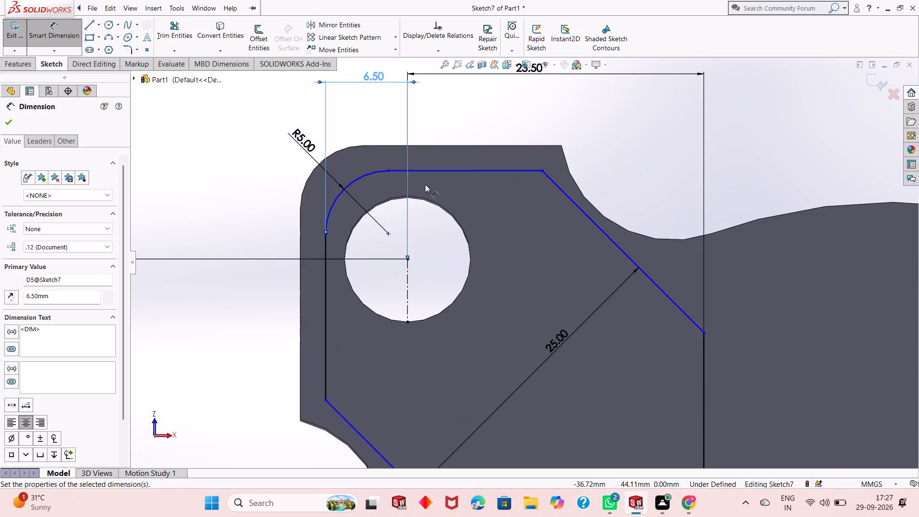
pyautogui.click(406, 261)
pyautogui.click(543, 170)
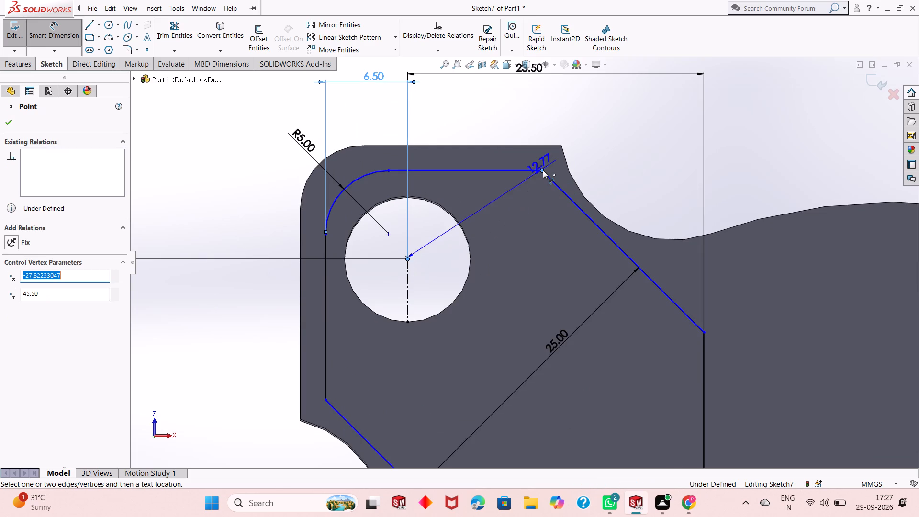
pyautogui.click(527, 114)
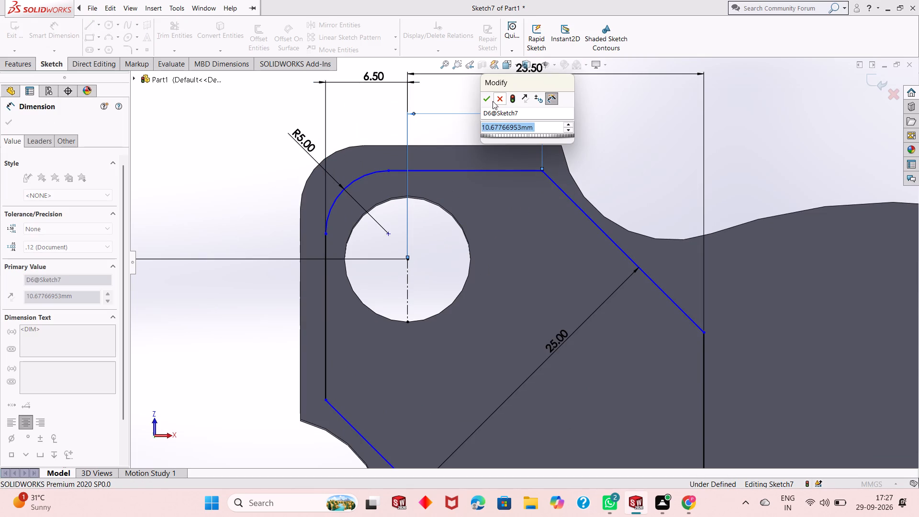
pyautogui.click(486, 96)
# Dimension the vertical distance between the lower ends of the outline's two diagonal lines.
pyautogui.scroll(-2, 409, 195)
pyautogui.scroll(2, 402, 198)
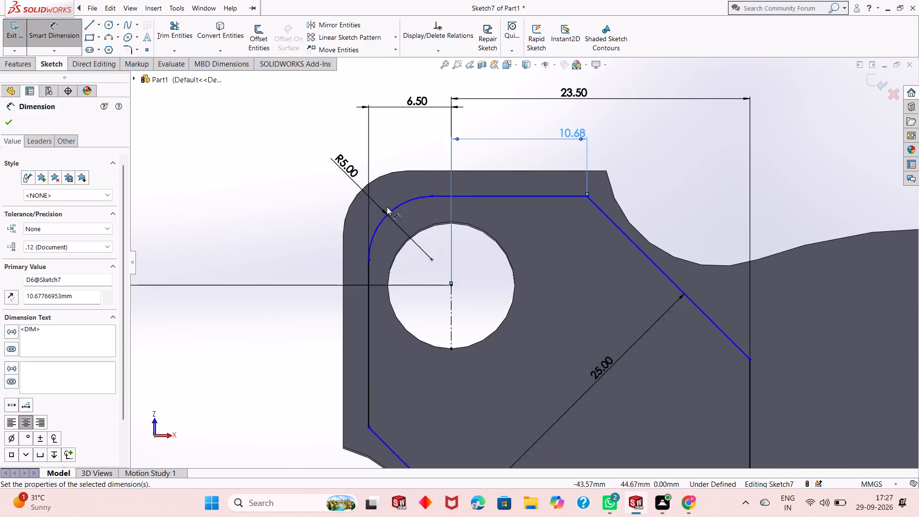
pyautogui.scroll(3, 387, 207)
pyautogui.scroll(1, 466, 316)
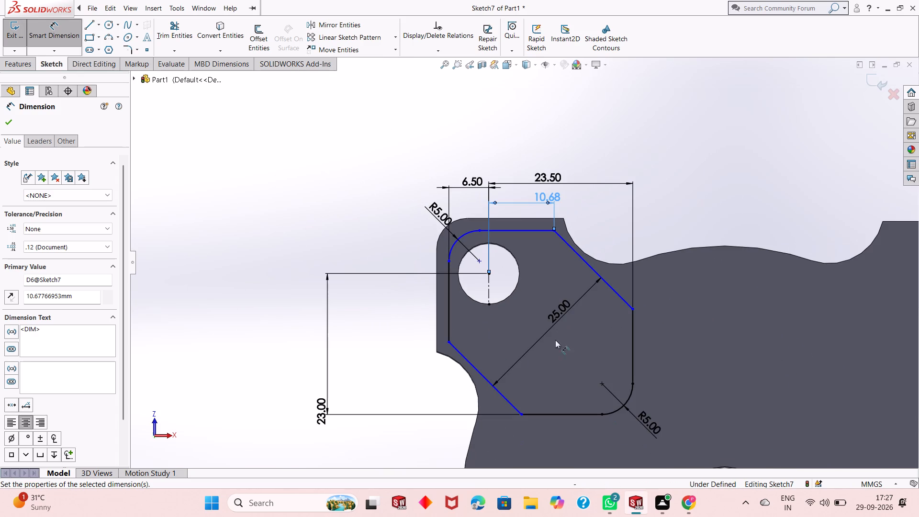
pyautogui.scroll(-1, 646, 415)
pyautogui.scroll(-1, 583, 338)
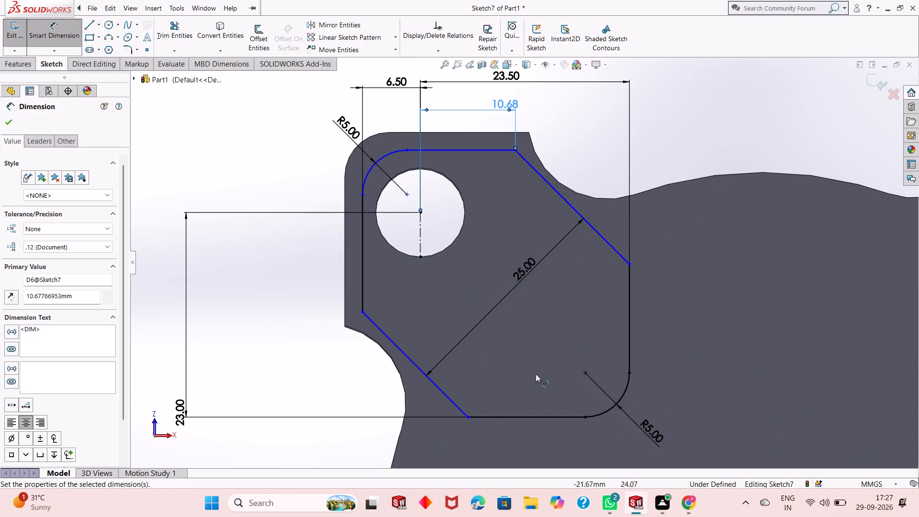
pyautogui.click(470, 420)
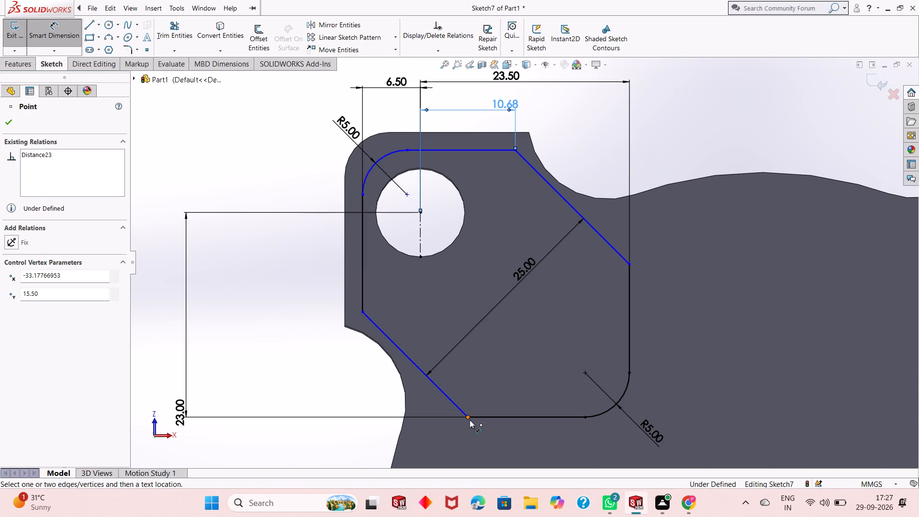
pyautogui.click(629, 264)
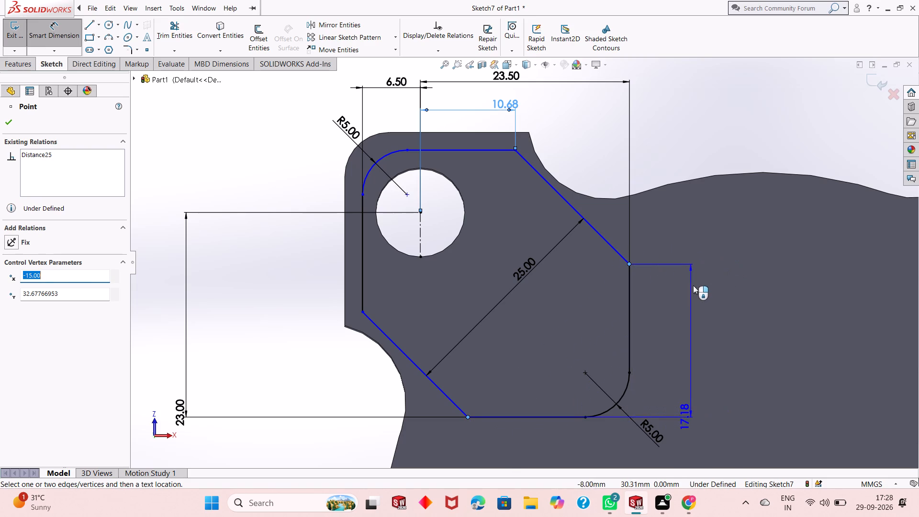
pyautogui.click(694, 284)
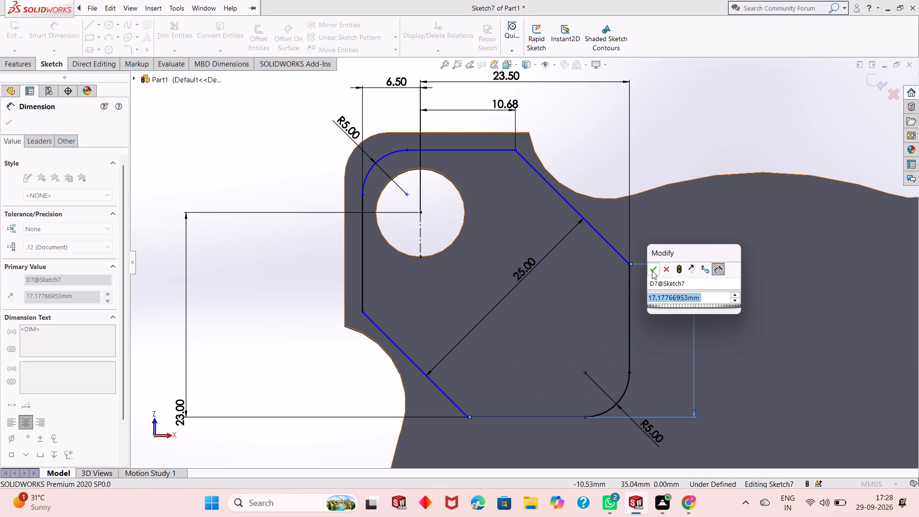
pyautogui.click(654, 271)
# Dimension the vertical distance from the lug hole's centre to the upper end of the outline's lower diagonal, and finish dimensioning.
pyautogui.click(421, 213)
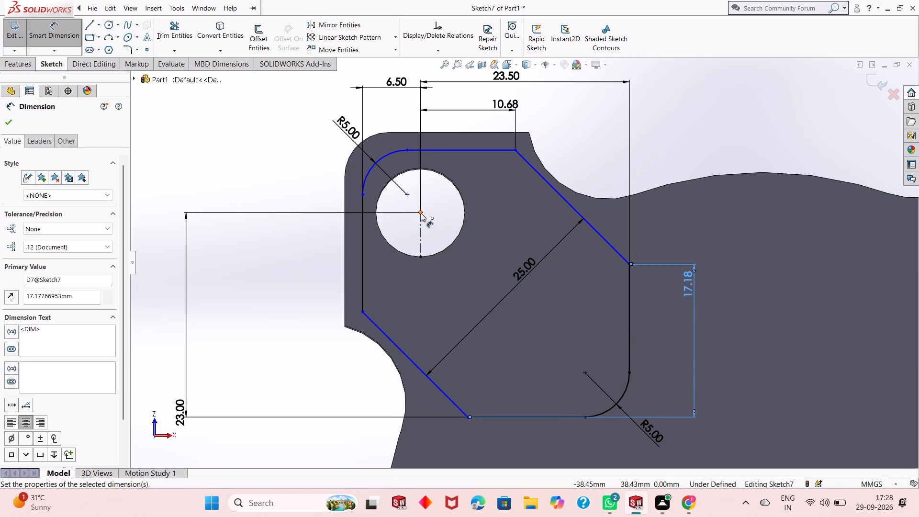
pyautogui.click(360, 311)
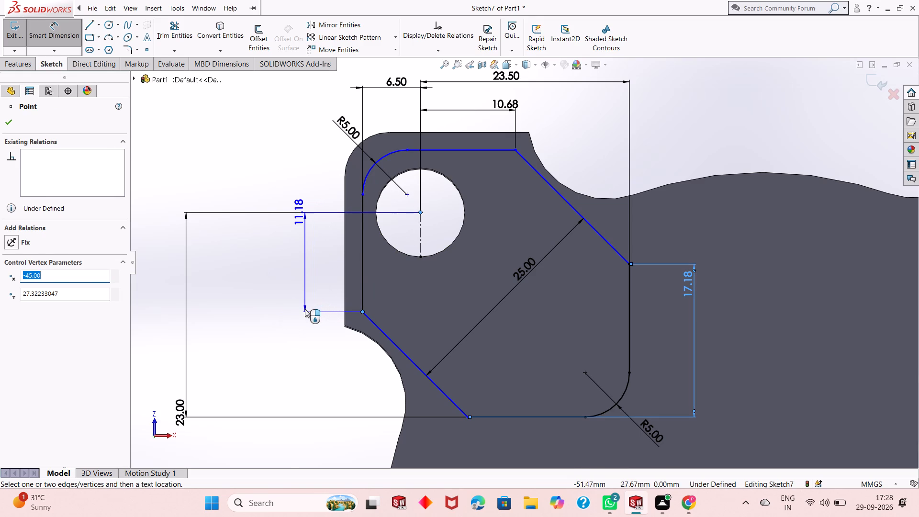
pyautogui.click(305, 309)
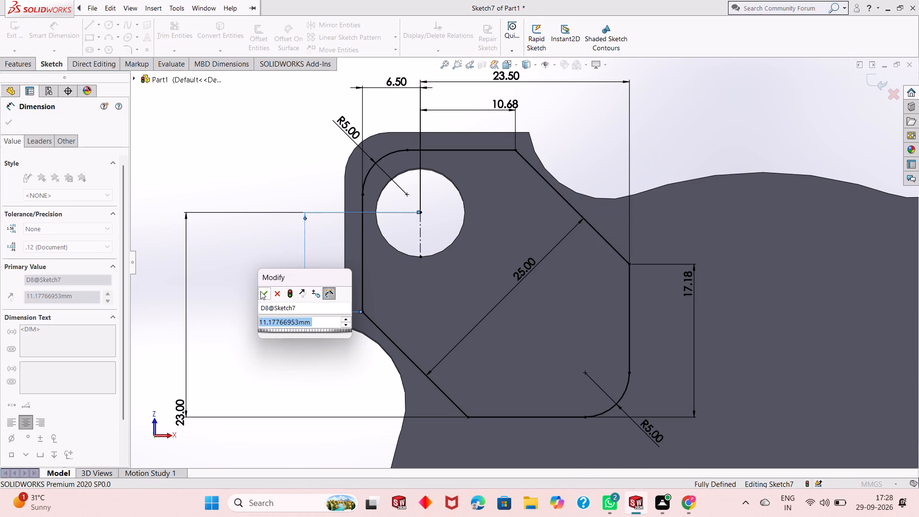
pyautogui.click(263, 291)
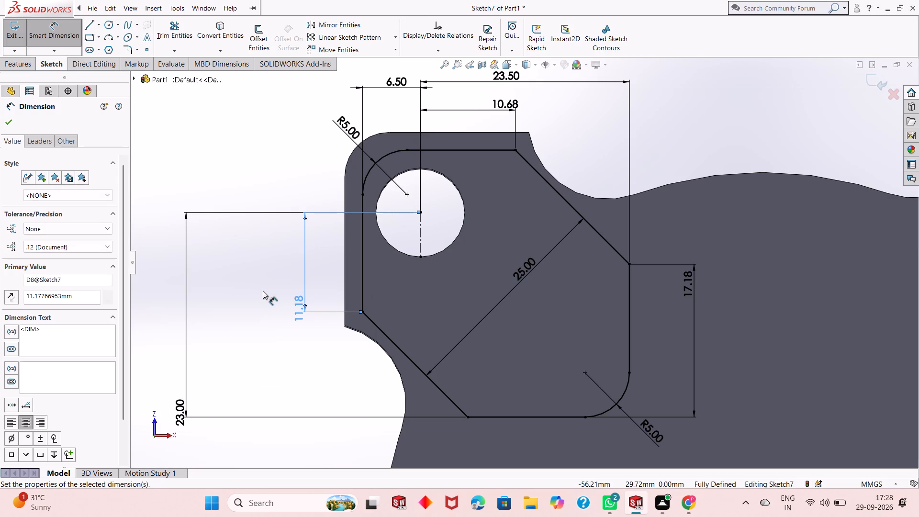
pyautogui.rightClick(228, 273)
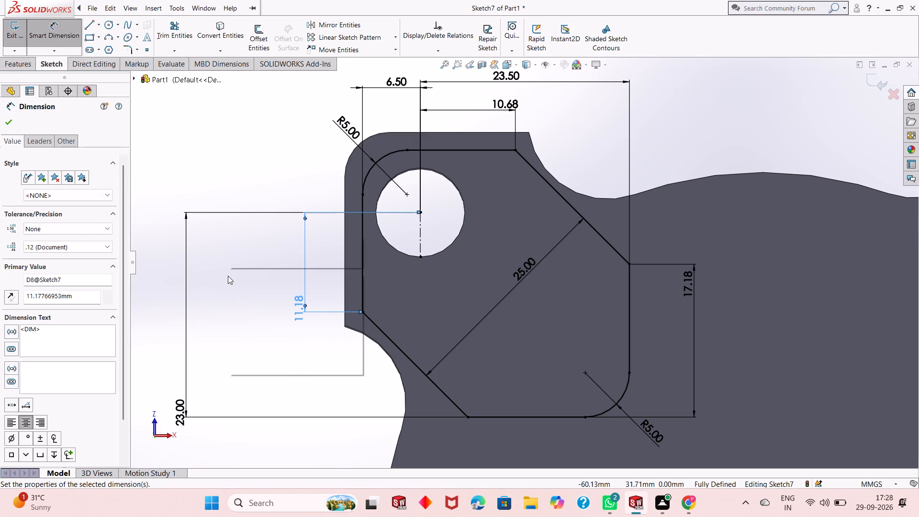
pyautogui.click(248, 306)
# Move the 25 mm diagonal-spacing dimension outside the lug outline, beyond its lower rounded corner.
pyautogui.scroll(2, 333, 286)
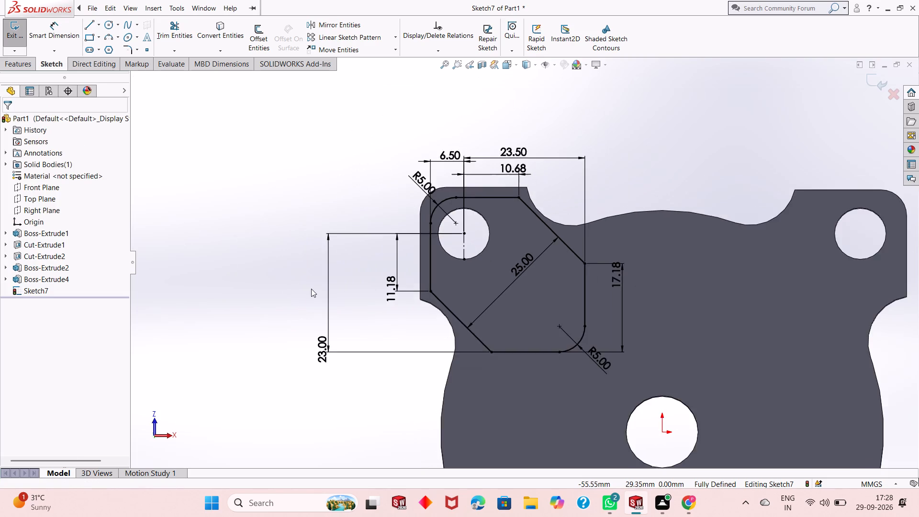
pyautogui.scroll(3, 311, 289)
pyautogui.scroll(-2, 626, 308)
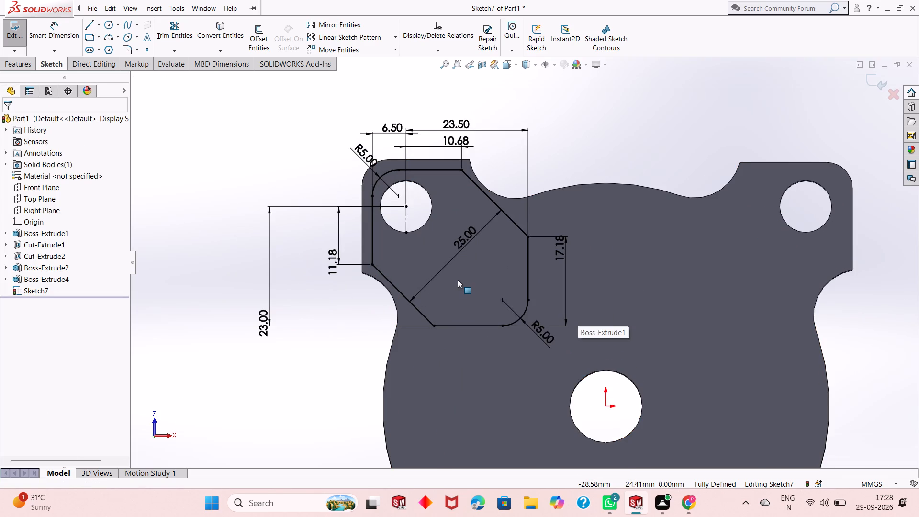
pyautogui.scroll(-1, 458, 280)
pyautogui.scroll(-2, 456, 213)
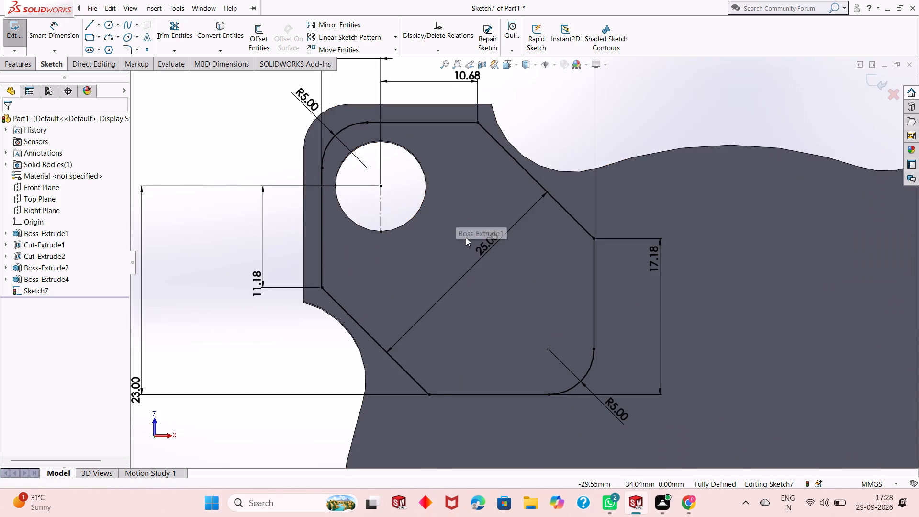
pyautogui.scroll(1, 480, 259)
pyautogui.moveTo(482, 259); pyautogui.dragTo(603, 345)
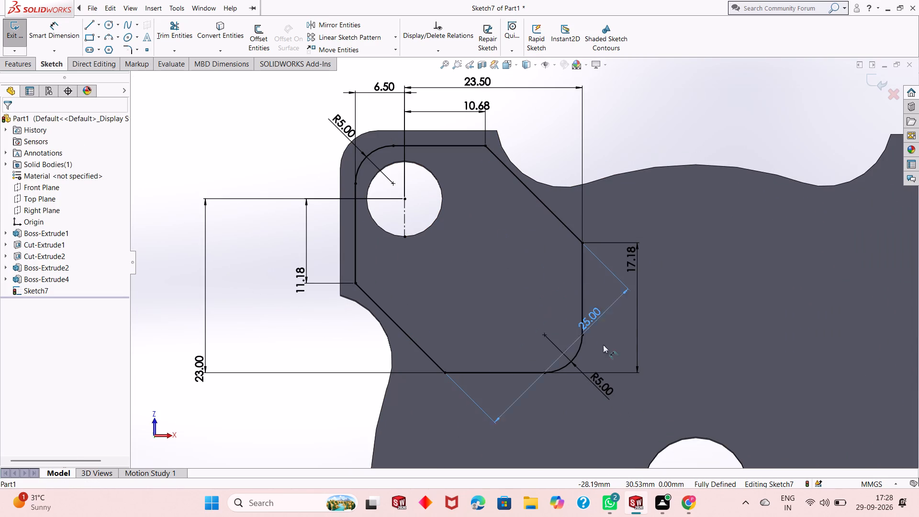
pyautogui.moveTo(603, 345); pyautogui.dragTo(657, 389)
pyautogui.click(259, 181)
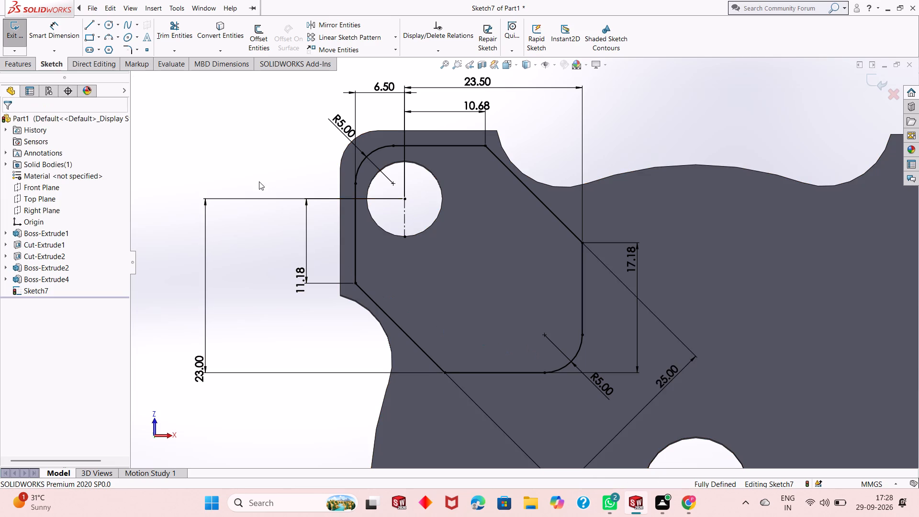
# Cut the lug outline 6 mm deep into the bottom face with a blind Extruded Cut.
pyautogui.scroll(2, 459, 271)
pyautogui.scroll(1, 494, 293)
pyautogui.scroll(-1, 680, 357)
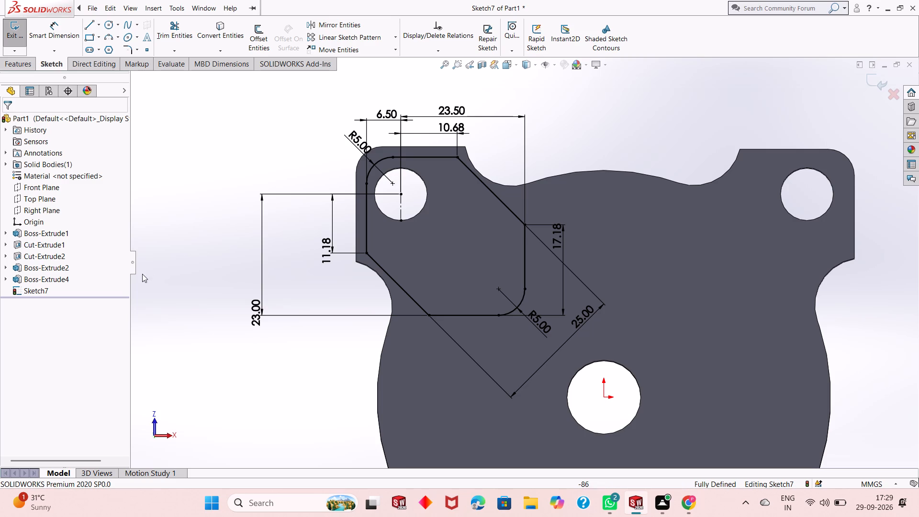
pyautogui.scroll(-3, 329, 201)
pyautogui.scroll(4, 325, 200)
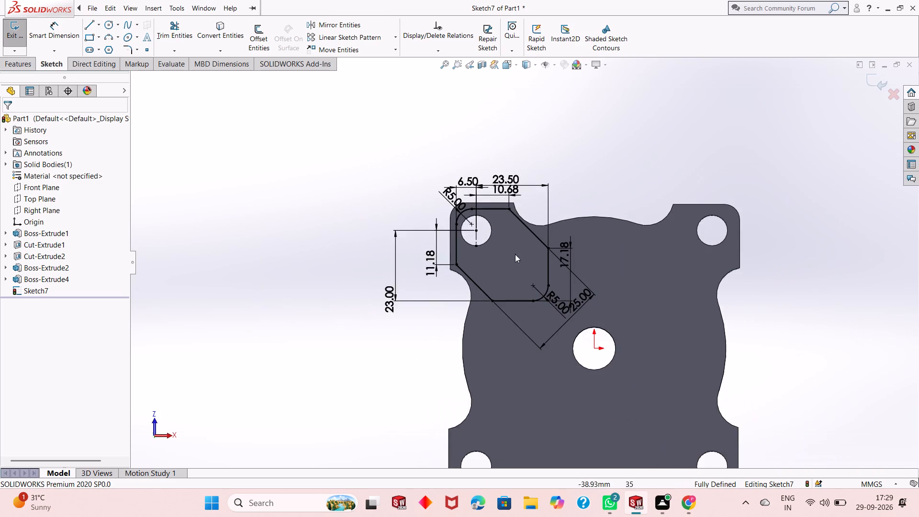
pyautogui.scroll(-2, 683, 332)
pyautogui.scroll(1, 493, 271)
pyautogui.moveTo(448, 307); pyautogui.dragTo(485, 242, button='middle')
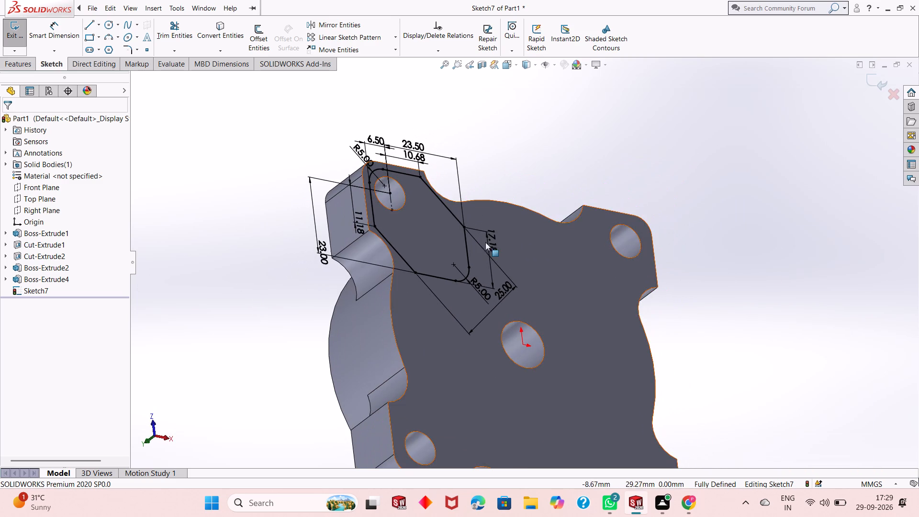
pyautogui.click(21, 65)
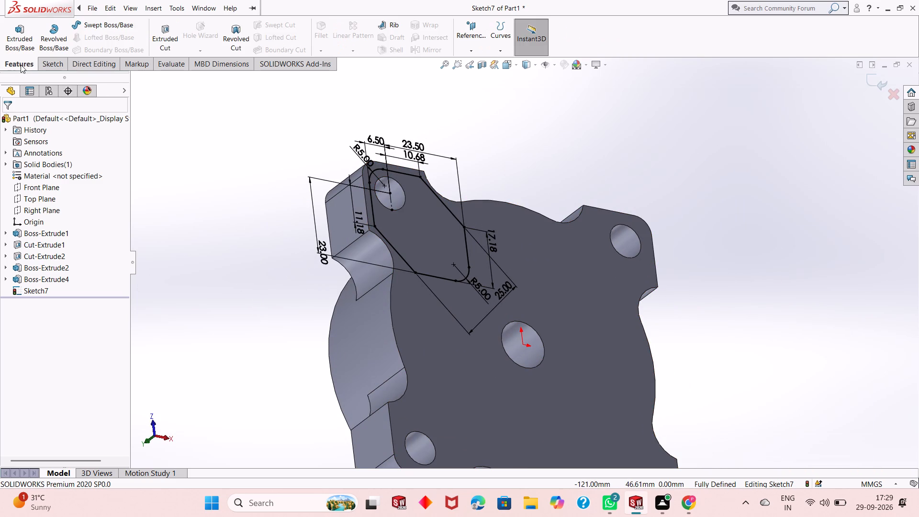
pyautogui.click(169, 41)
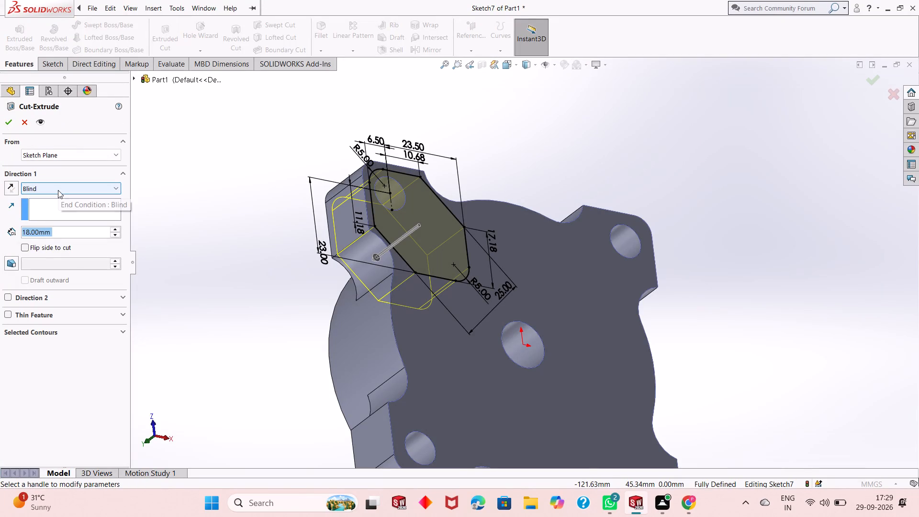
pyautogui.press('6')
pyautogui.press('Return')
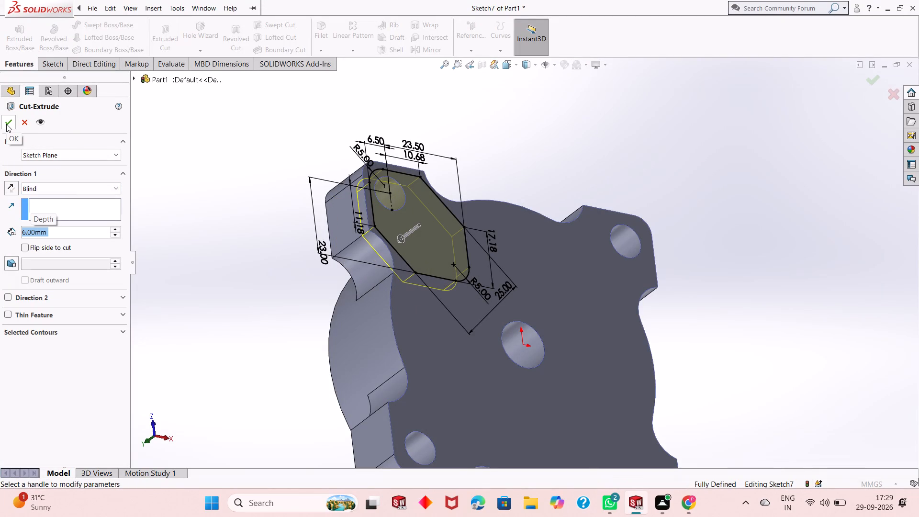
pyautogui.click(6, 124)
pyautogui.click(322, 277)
# Examine the pocket around the lug hole and the rest of the part from several angles.
pyautogui.moveTo(494, 317); pyautogui.dragTo(494, 317, button='middle')
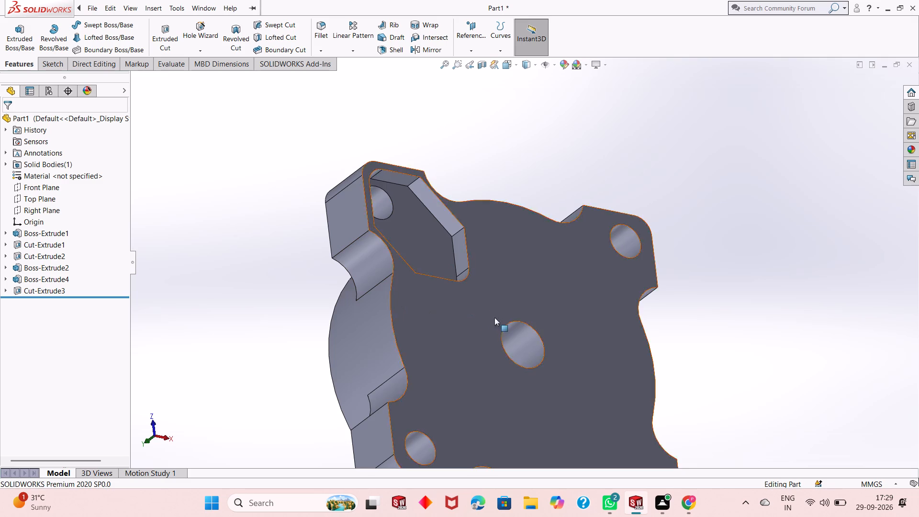
pyautogui.moveTo(494, 317); pyautogui.dragTo(508, 249, button='middle')
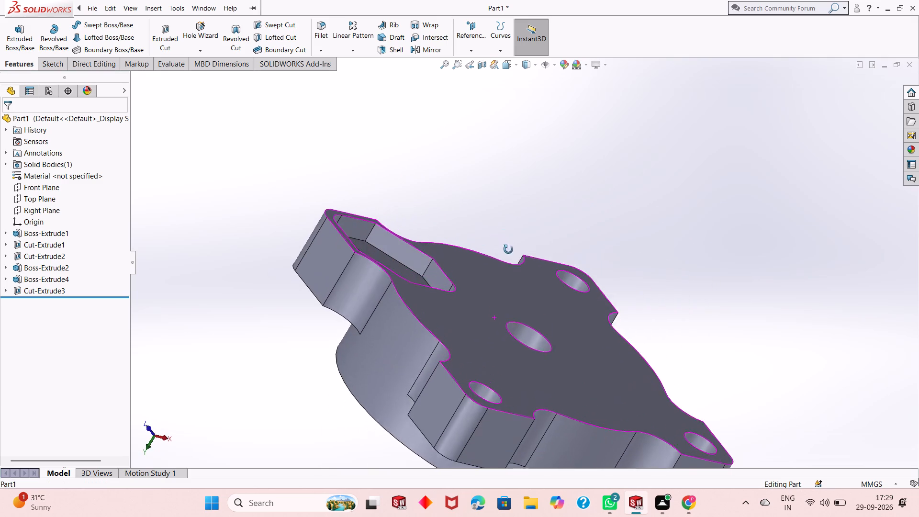
pyautogui.moveTo(508, 249); pyautogui.dragTo(489, 308, button='middle')
pyautogui.moveTo(489, 312); pyautogui.dragTo(462, 338, button='middle')
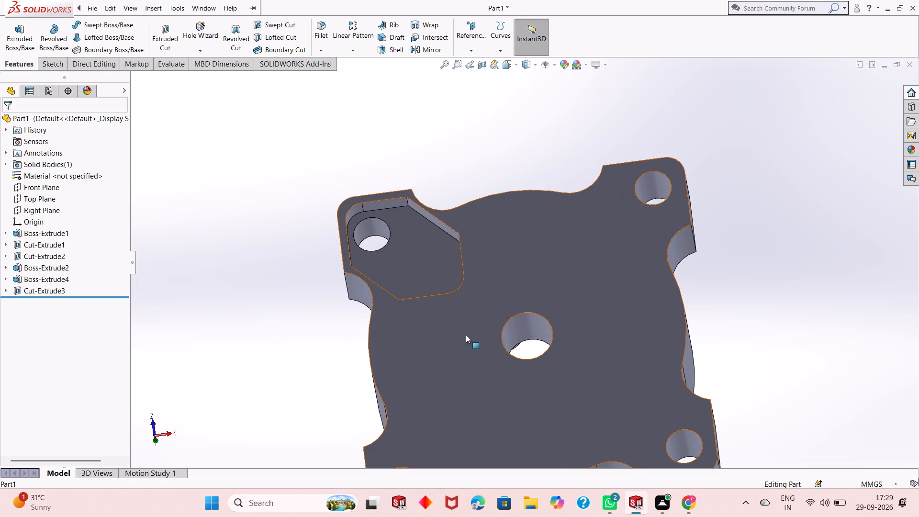
pyautogui.moveTo(466, 335); pyautogui.dragTo(491, 259, button='middle')
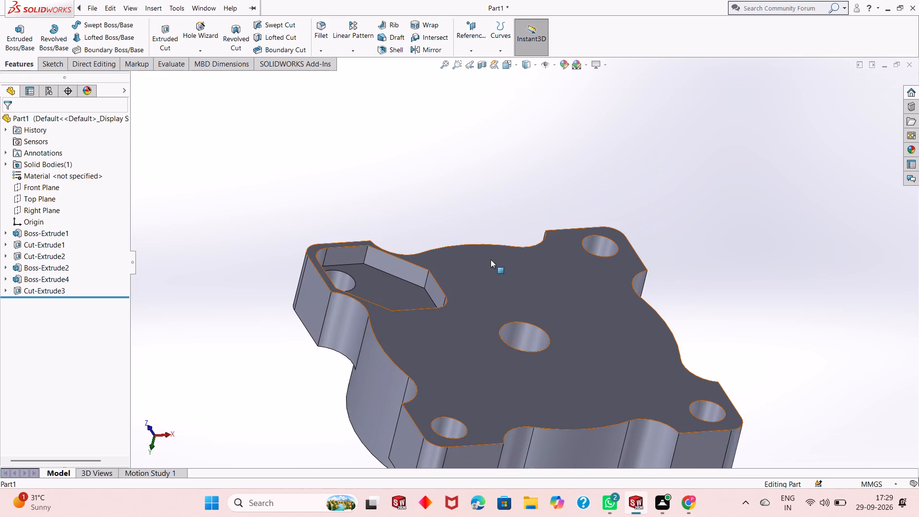
pyautogui.moveTo(471, 307); pyautogui.dragTo(459, 328, button='middle')
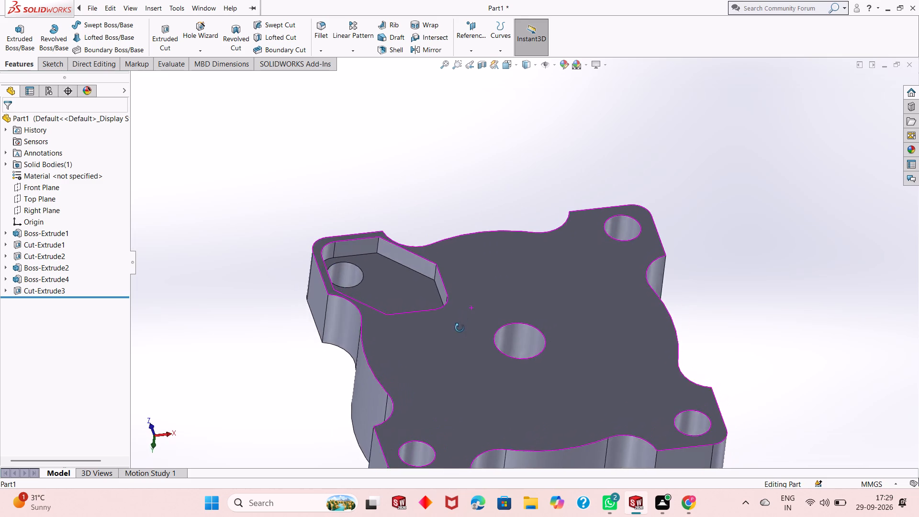
pyautogui.moveTo(459, 328); pyautogui.dragTo(455, 349, button='middle')
pyautogui.scroll(3, 446, 344)
pyautogui.moveTo(515, 317); pyautogui.dragTo(513, 345, button='middle')
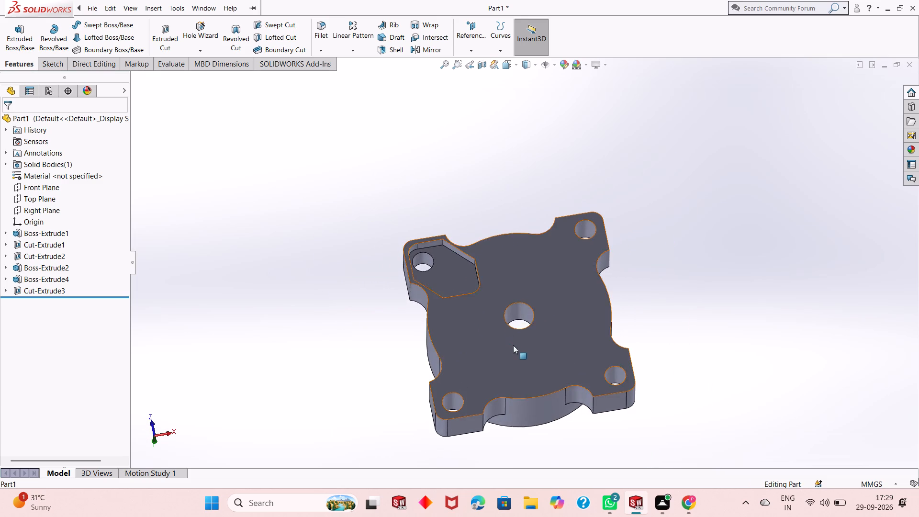
pyautogui.scroll(-4, 462, 280)
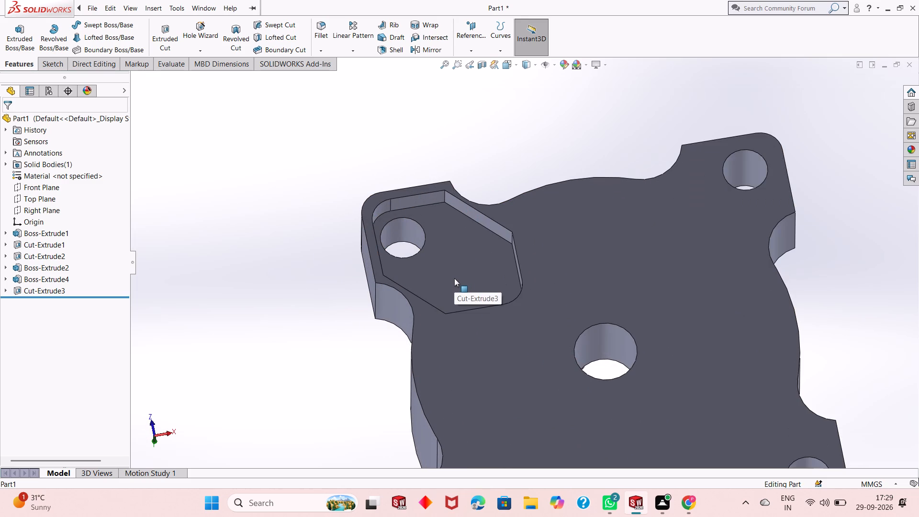
pyautogui.scroll(-2, 494, 271)
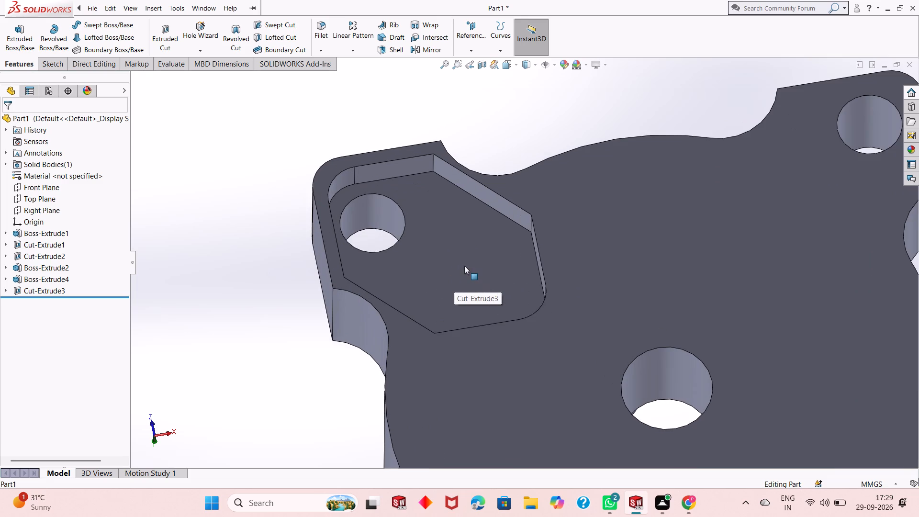
pyautogui.scroll(2, 491, 297)
pyautogui.scroll(5, 552, 367)
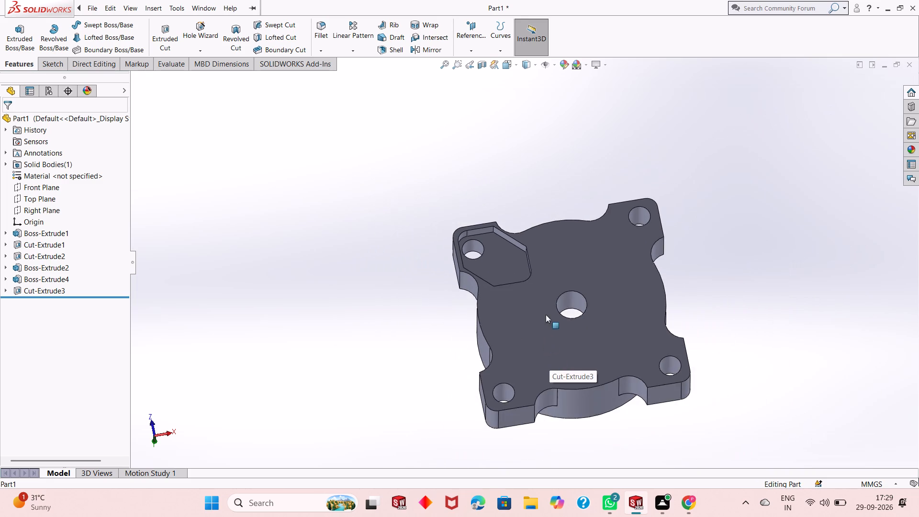
pyautogui.scroll(-3, 551, 282)
pyautogui.scroll(-2, 485, 250)
pyautogui.scroll(4, 538, 321)
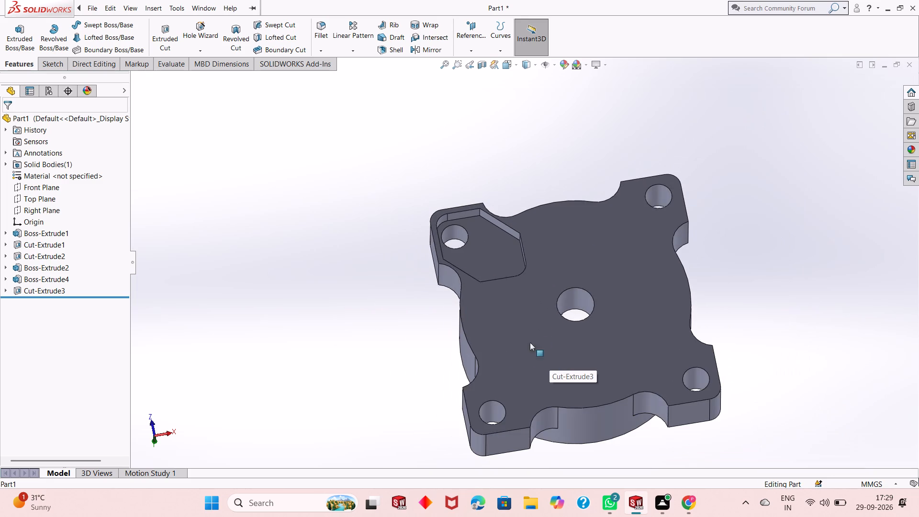
pyautogui.moveTo(429, 359); pyautogui.dragTo(458, 303, button='middle')
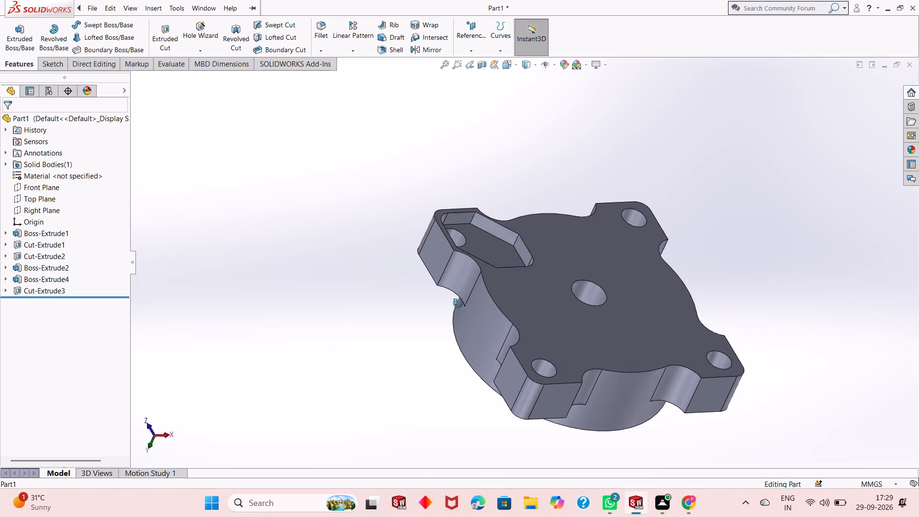
pyautogui.moveTo(458, 303); pyautogui.dragTo(321, 342, button='middle')
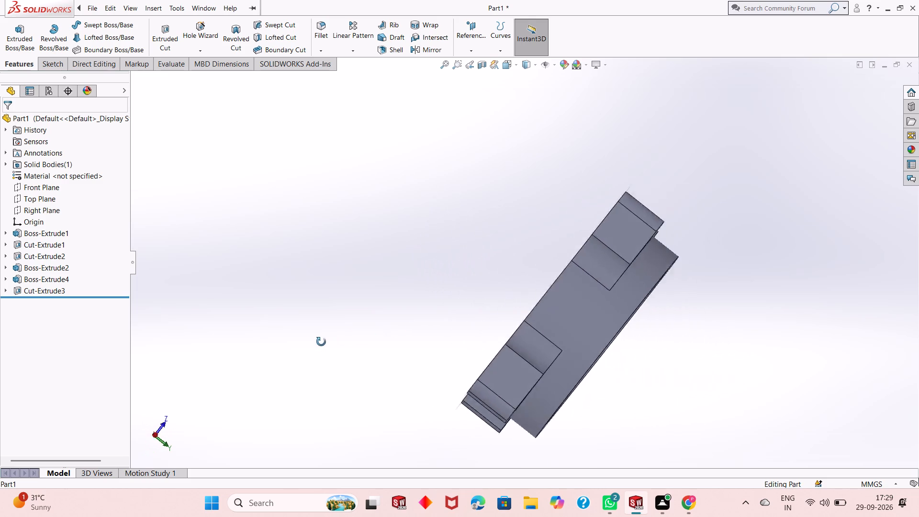
pyautogui.moveTo(321, 342); pyautogui.dragTo(416, 366, button='middle')
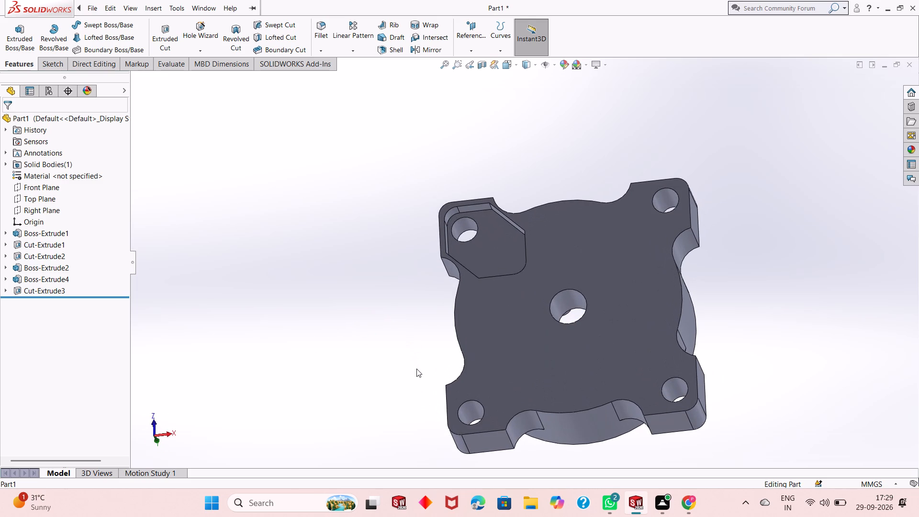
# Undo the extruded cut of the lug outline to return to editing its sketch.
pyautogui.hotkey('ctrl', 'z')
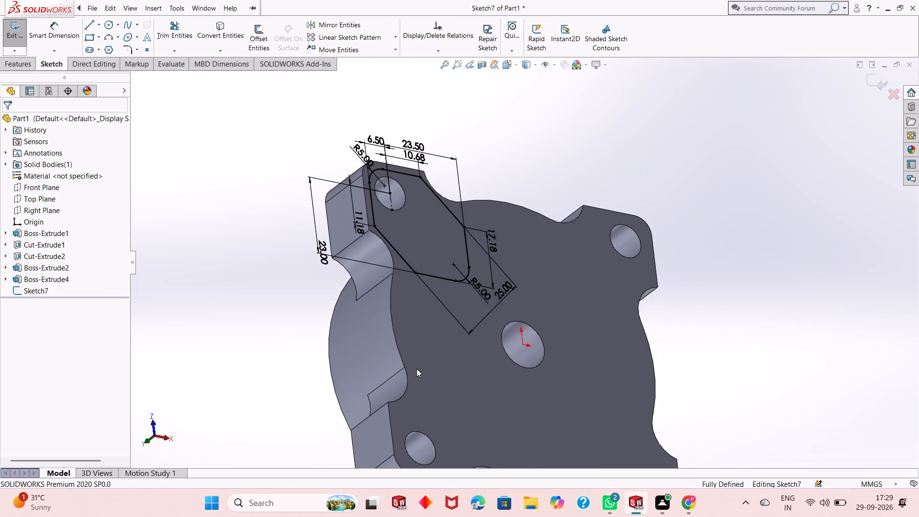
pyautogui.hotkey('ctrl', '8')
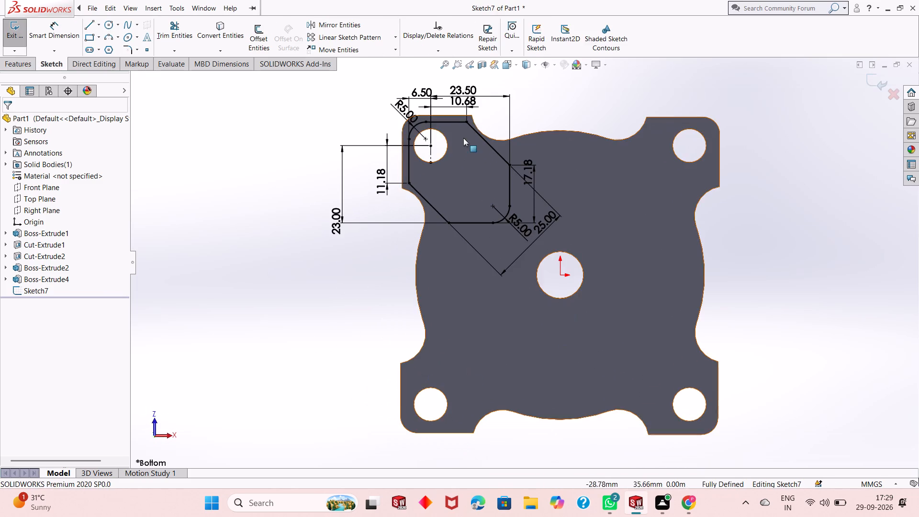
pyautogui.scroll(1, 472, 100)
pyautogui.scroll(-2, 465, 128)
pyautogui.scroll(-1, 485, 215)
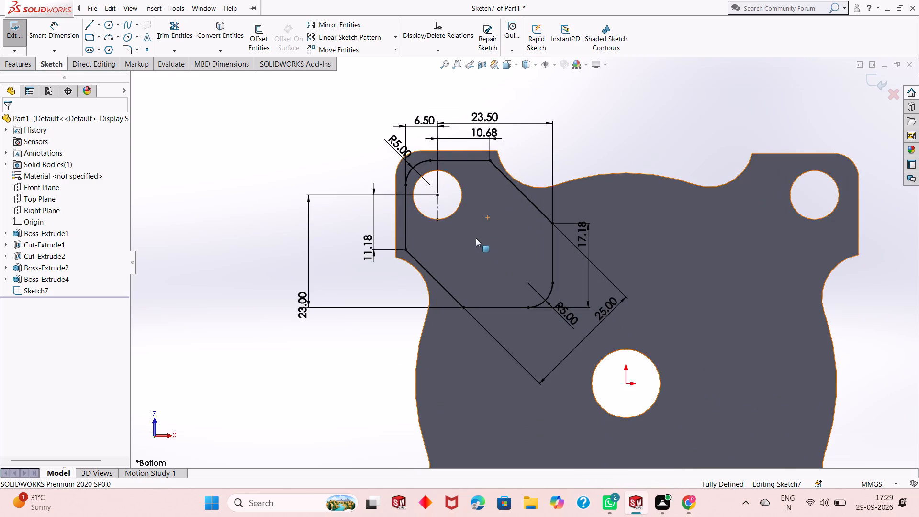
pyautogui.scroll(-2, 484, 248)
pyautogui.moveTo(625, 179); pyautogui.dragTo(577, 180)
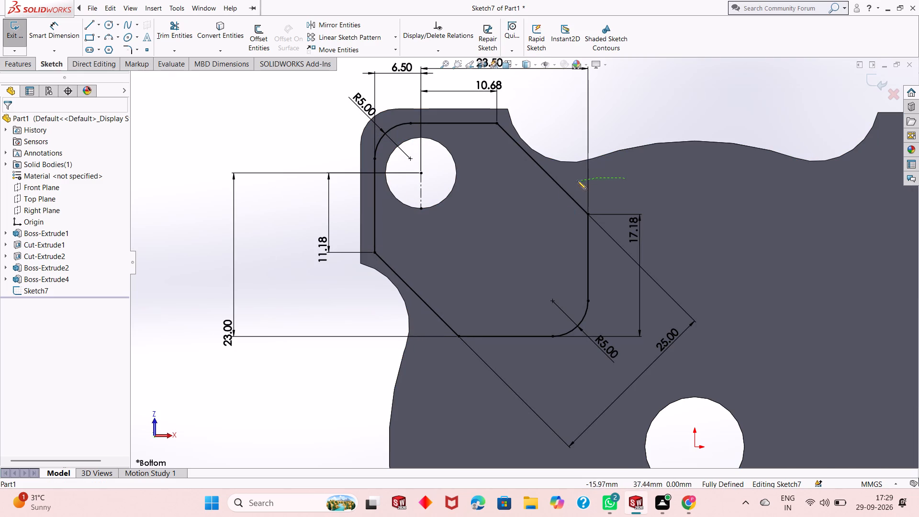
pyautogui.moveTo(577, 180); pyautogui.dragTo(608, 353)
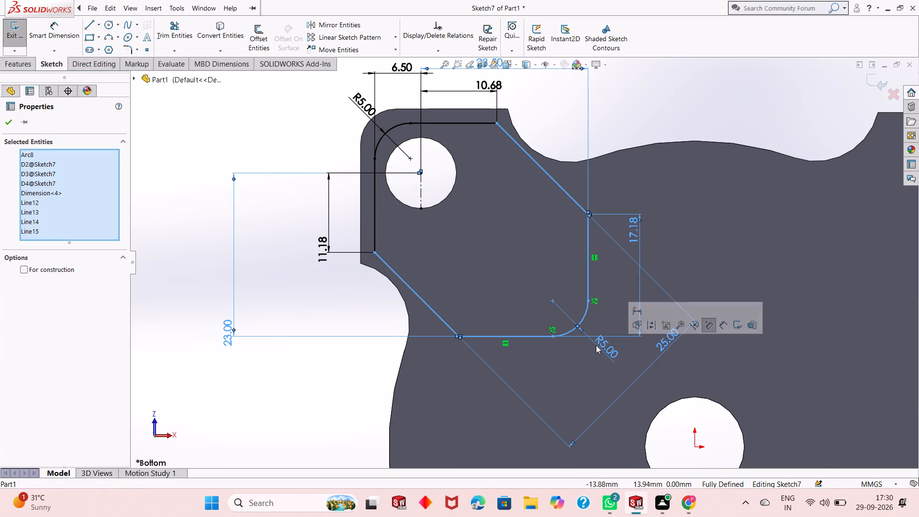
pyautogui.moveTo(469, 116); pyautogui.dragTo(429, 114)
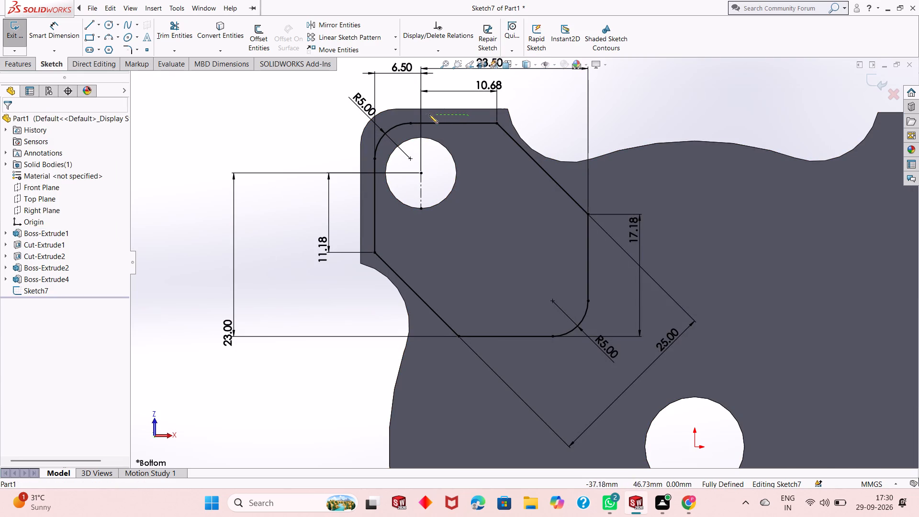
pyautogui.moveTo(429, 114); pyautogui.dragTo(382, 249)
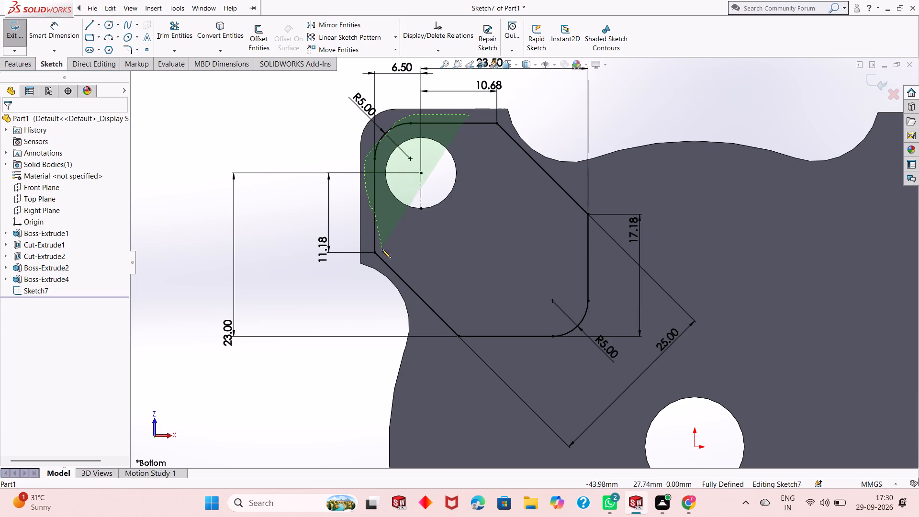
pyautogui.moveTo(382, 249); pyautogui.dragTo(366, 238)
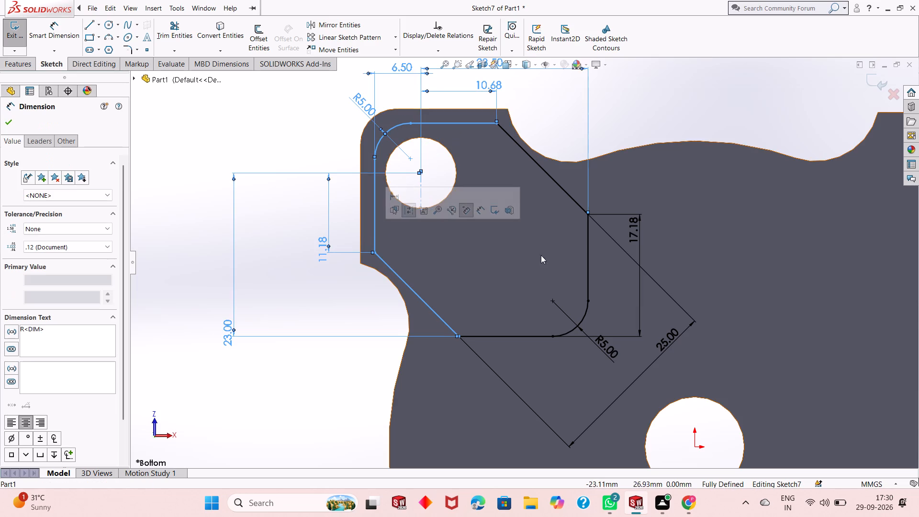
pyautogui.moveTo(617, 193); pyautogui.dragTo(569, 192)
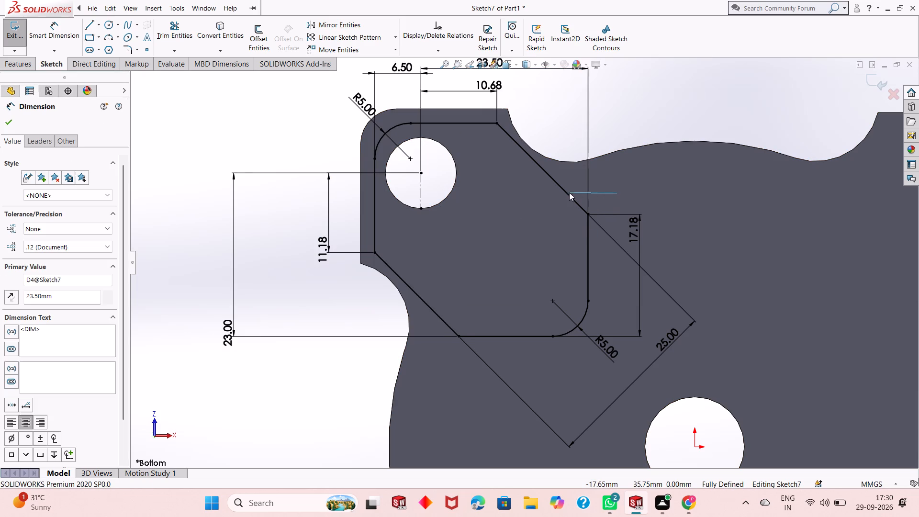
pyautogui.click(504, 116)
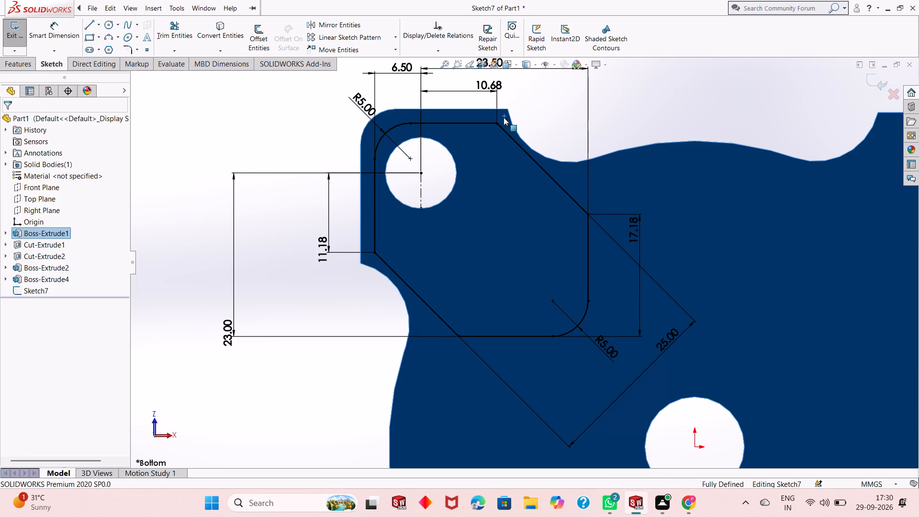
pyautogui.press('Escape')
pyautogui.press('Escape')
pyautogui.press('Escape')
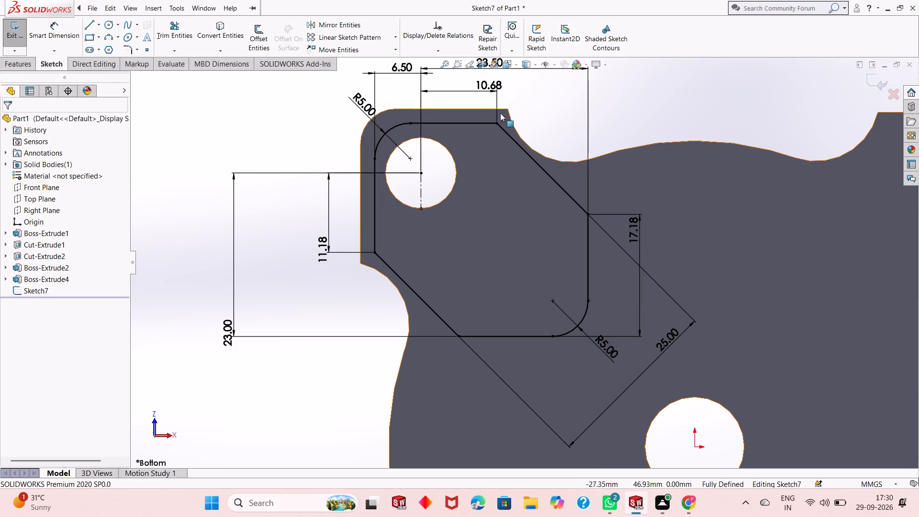
# Circular-pattern the selected lug outline about the origin as four equally spaced instances over 360 degrees.
pyautogui.moveTo(500, 112); pyautogui.dragTo(369, 132)
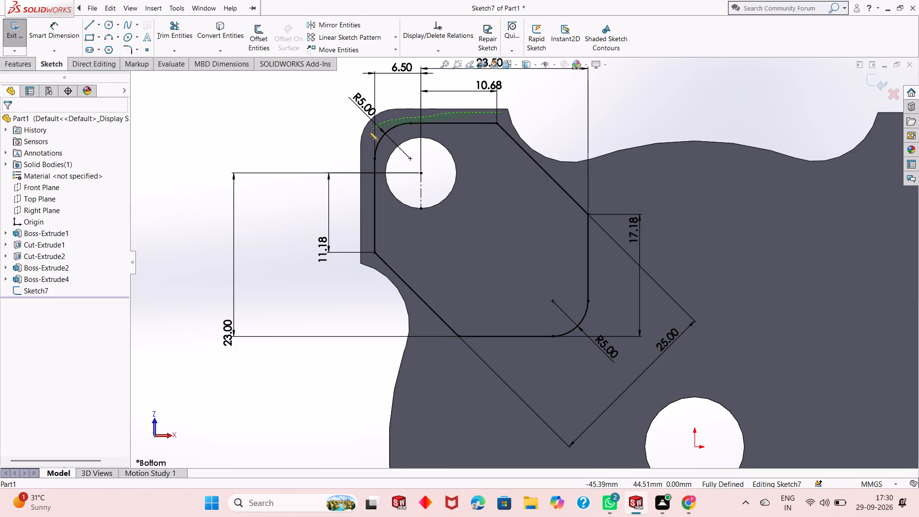
pyautogui.moveTo(369, 132); pyautogui.dragTo(393, 288)
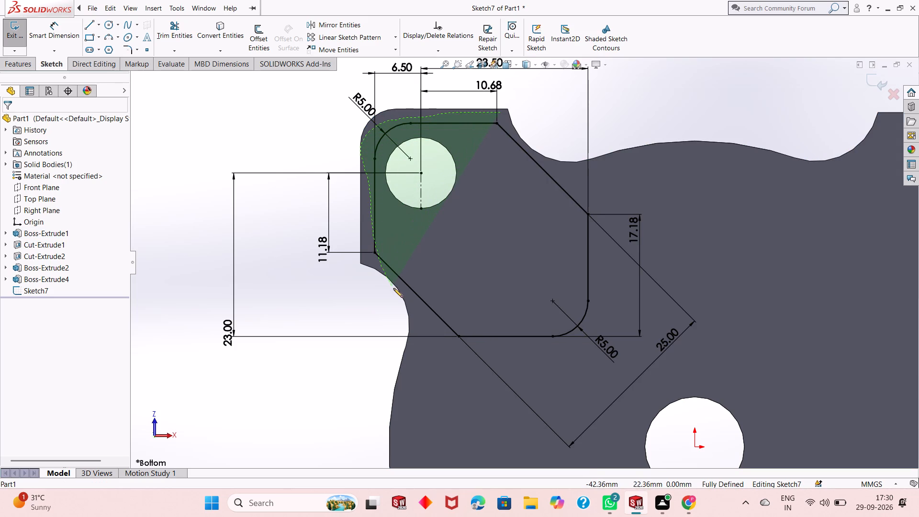
pyautogui.moveTo(393, 288); pyautogui.dragTo(464, 344)
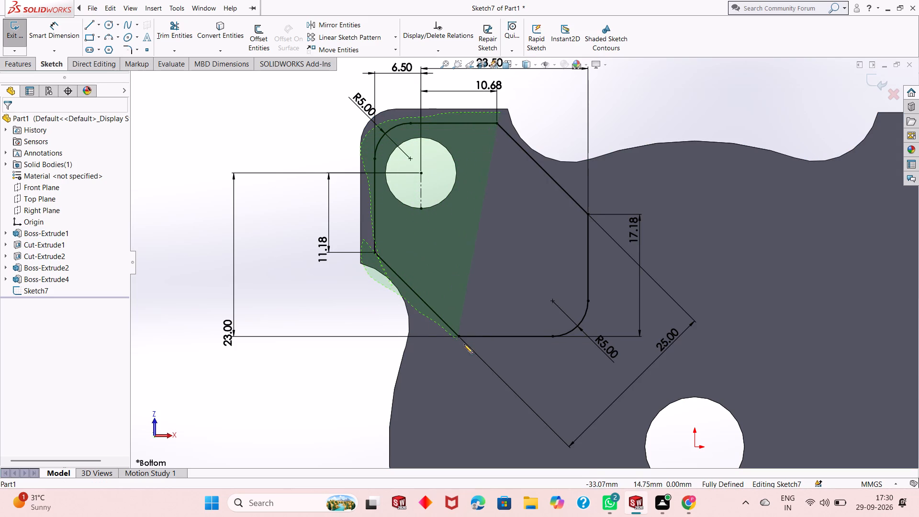
pyautogui.moveTo(464, 344); pyautogui.dragTo(658, 227)
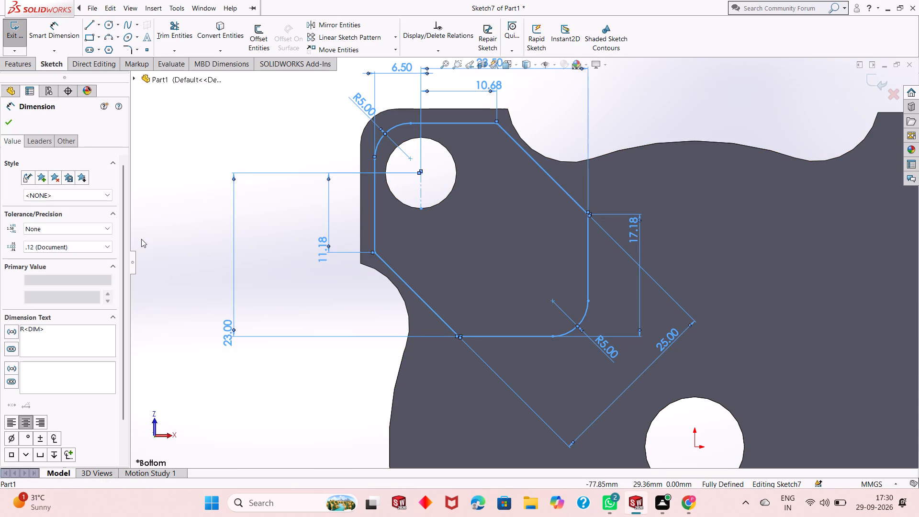
pyautogui.click(395, 40)
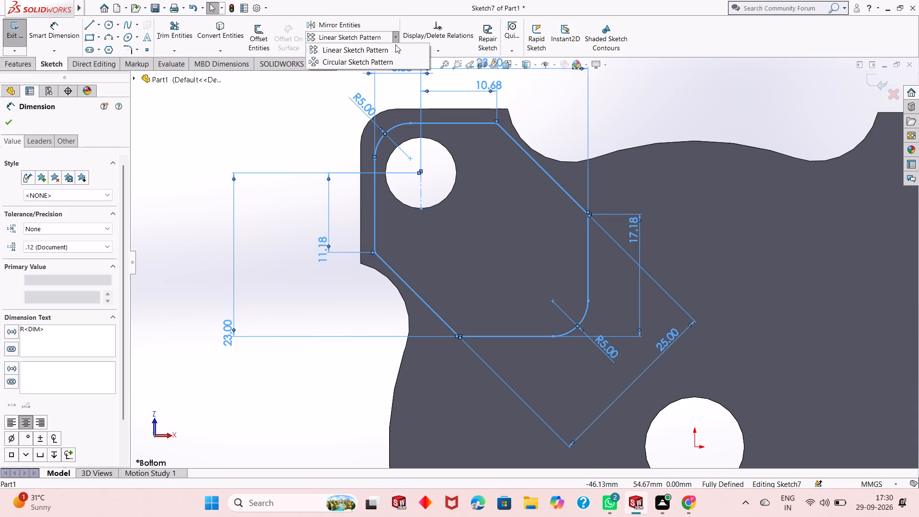
pyautogui.click(392, 60)
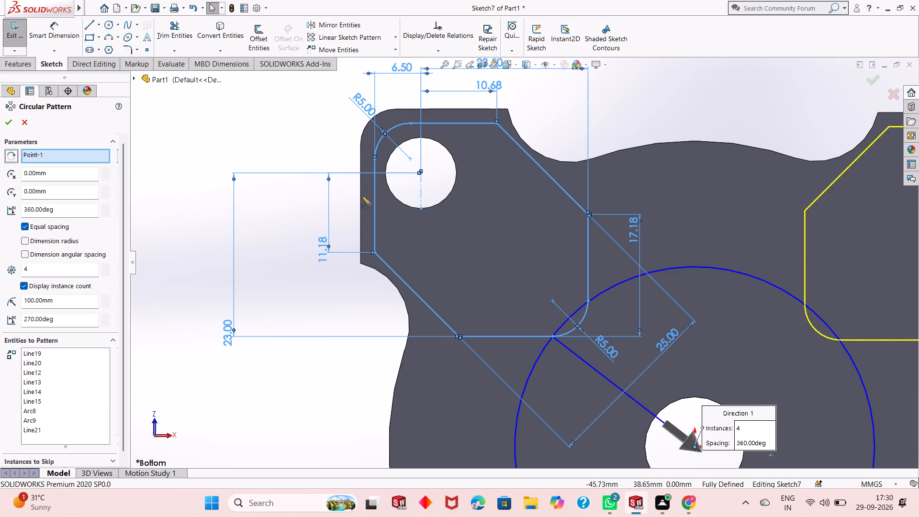
pyautogui.scroll(6, 336, 229)
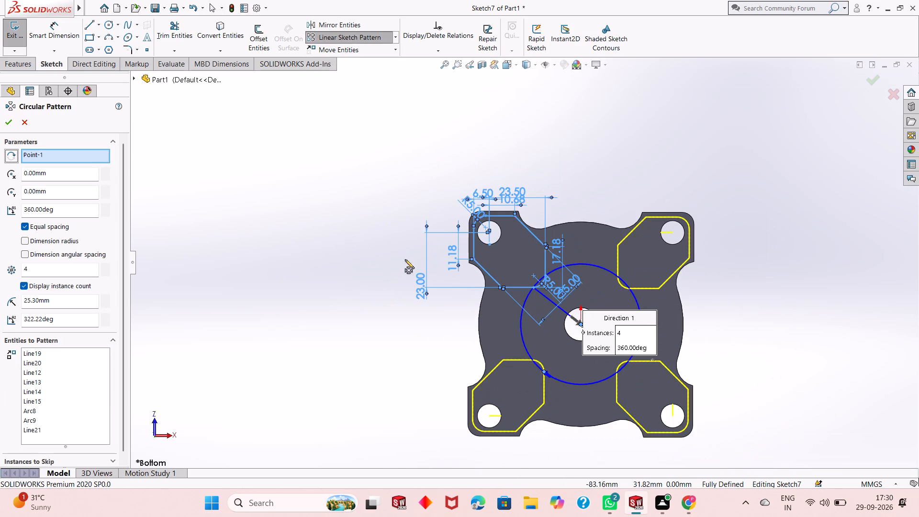
pyautogui.scroll(-2, 662, 339)
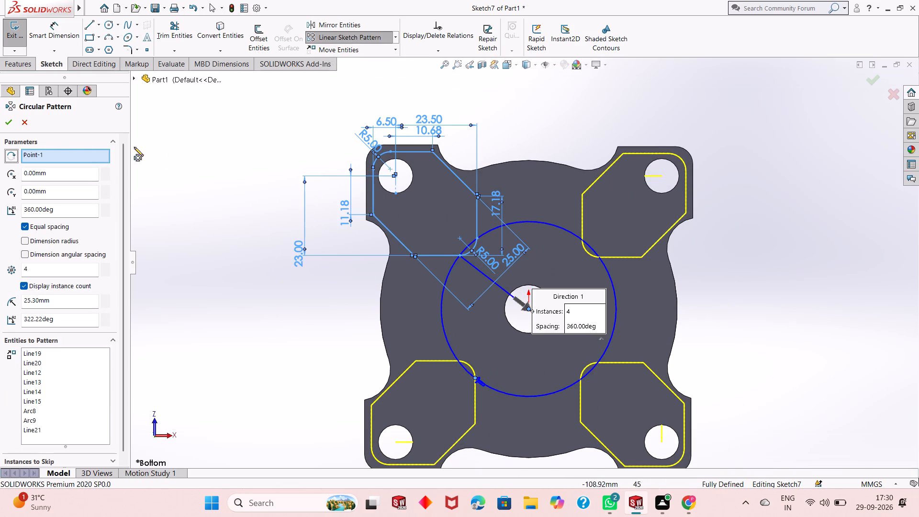
pyautogui.click(7, 124)
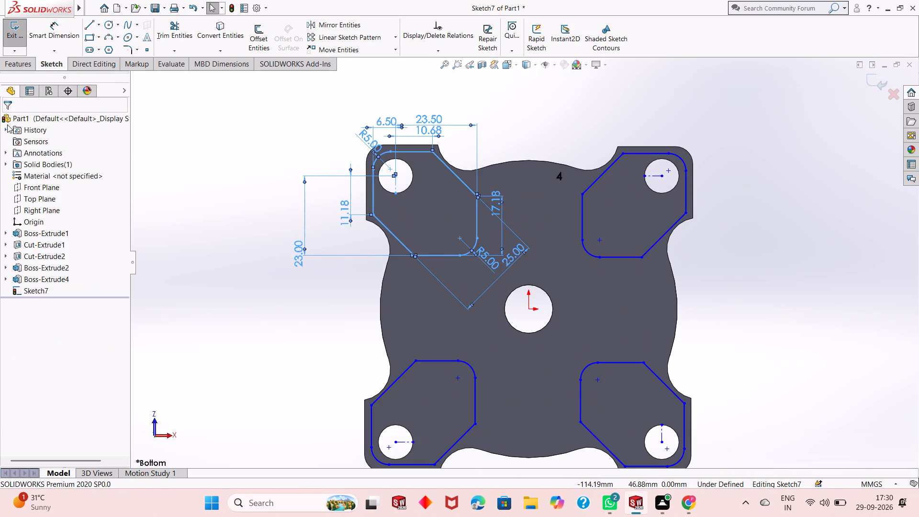
pyautogui.click(213, 262)
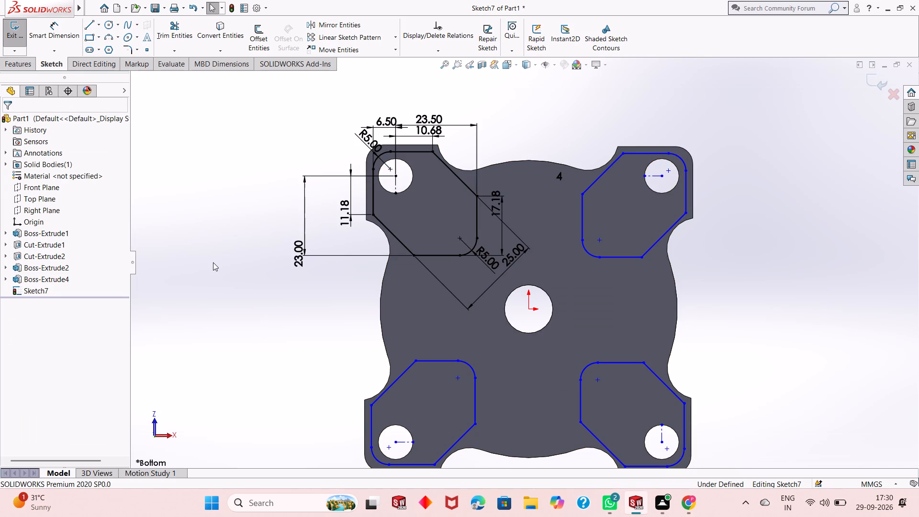
# Dimension the horizontal distance from the origin to the patterned centerline's endpoint at the upper-right lug hole's centre.
pyautogui.scroll(-4, 654, 183)
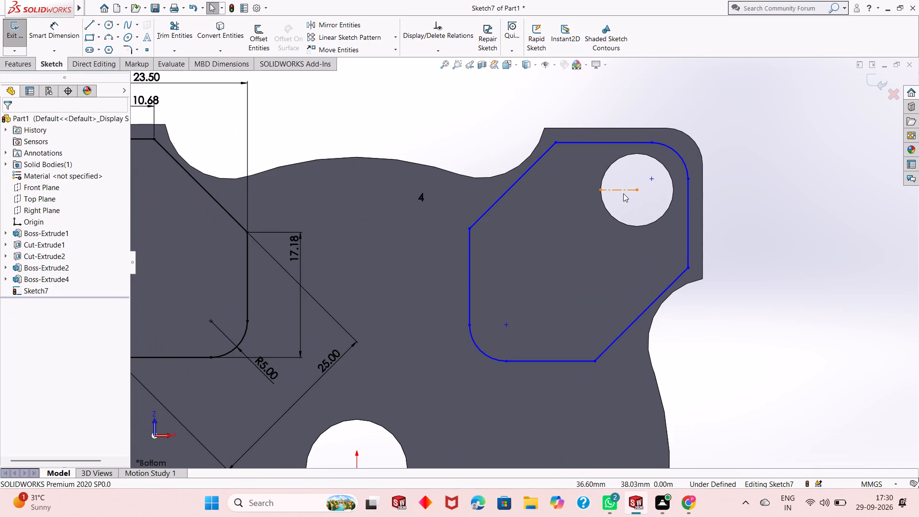
pyautogui.scroll(3, 623, 193)
pyautogui.scroll(2, 493, 321)
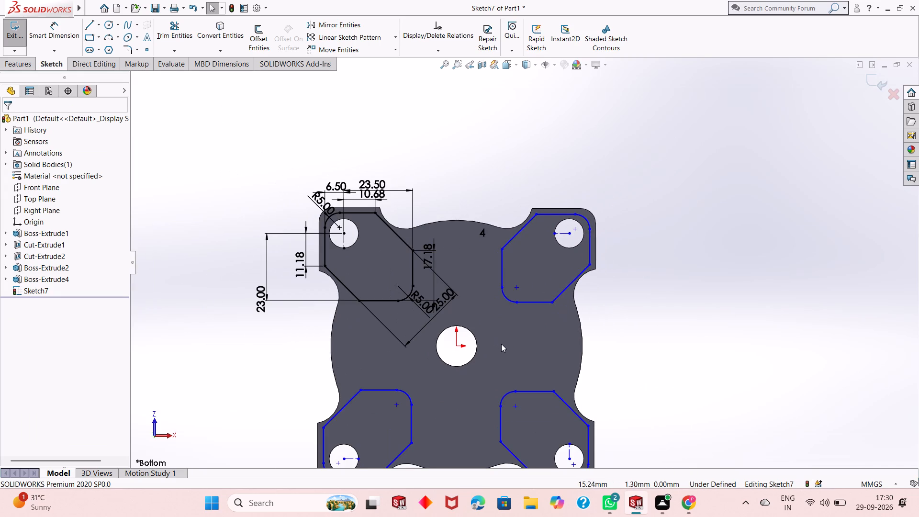
pyautogui.click(42, 37)
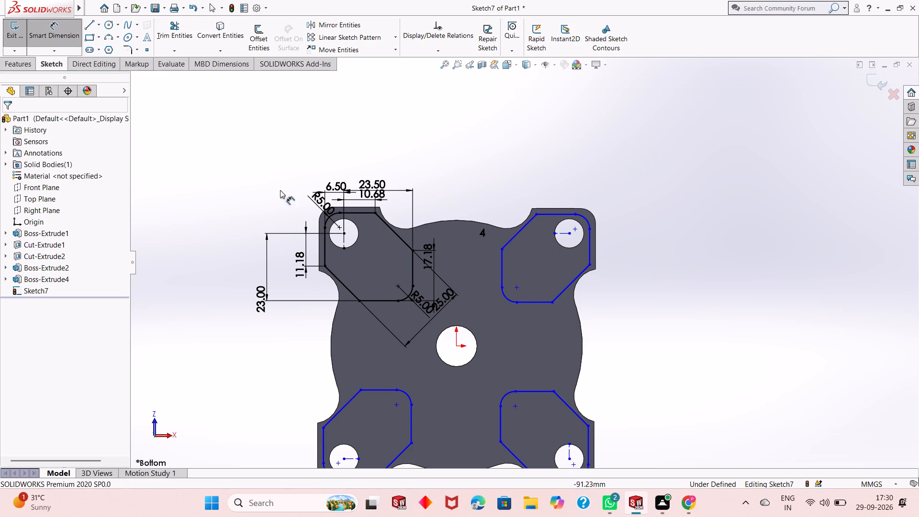
pyautogui.click(455, 345)
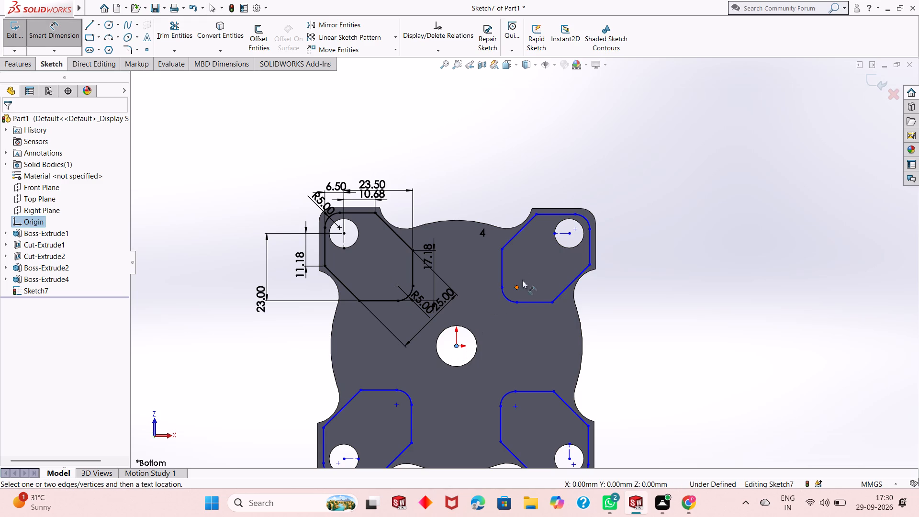
pyautogui.click(570, 233)
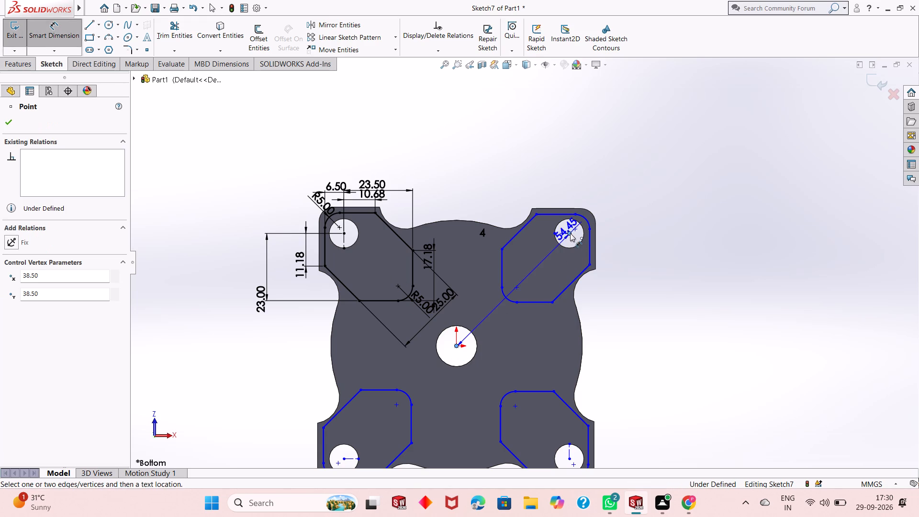
pyautogui.click(543, 119)
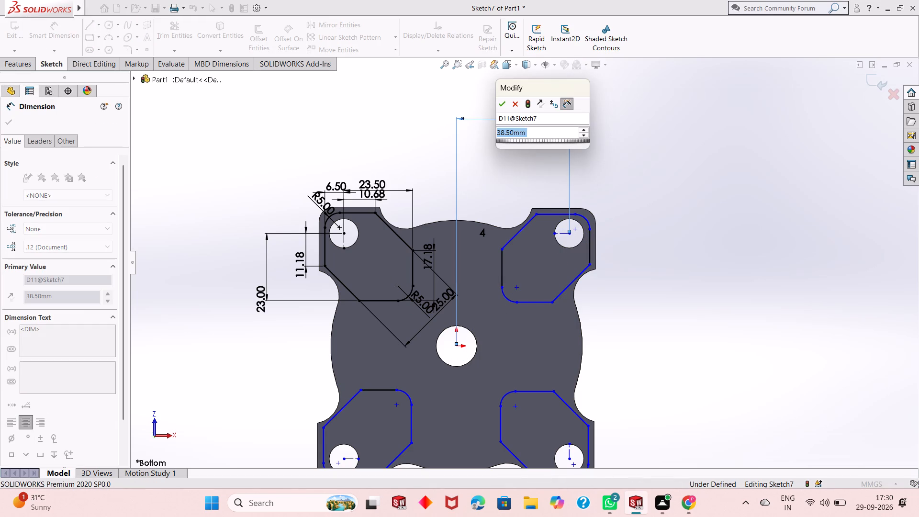
pyautogui.click(501, 105)
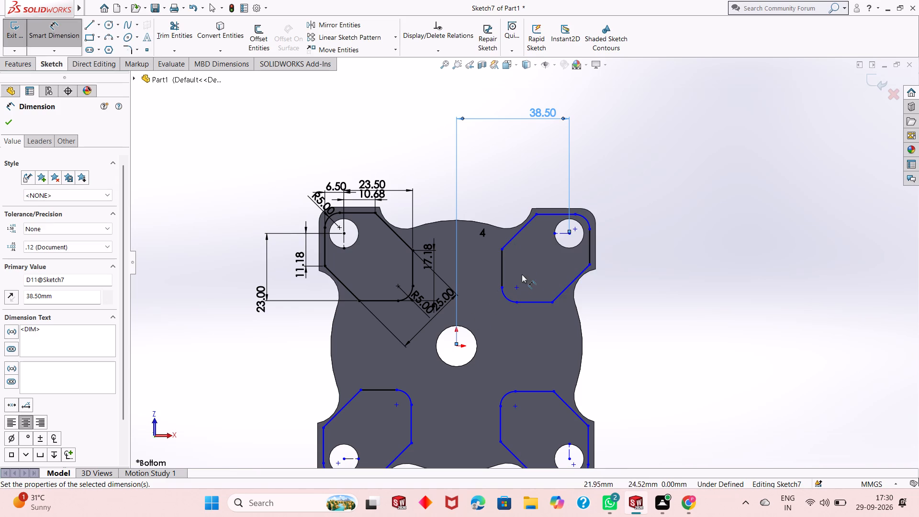
# Dimension the vertical distance from the origin to the centre of the upper-right outline's inner rounded corner.
pyautogui.click(516, 285)
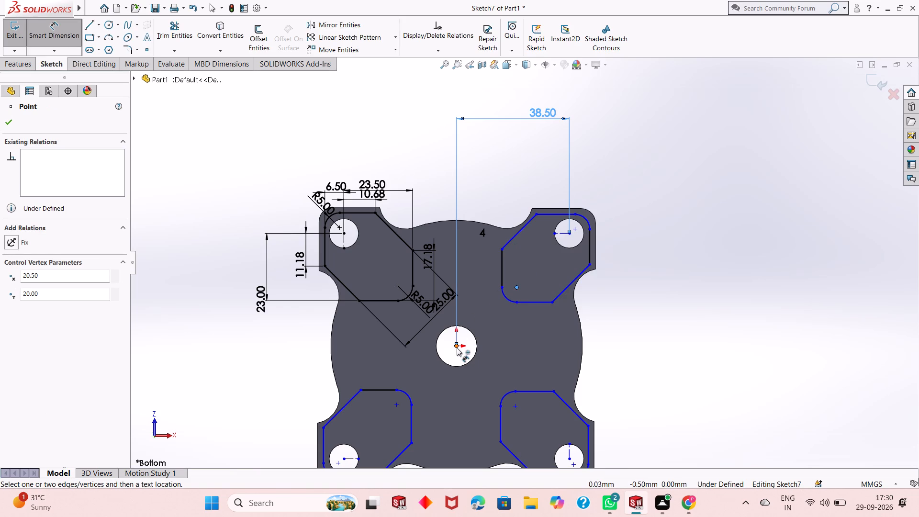
pyautogui.click(457, 348)
pyautogui.click(632, 334)
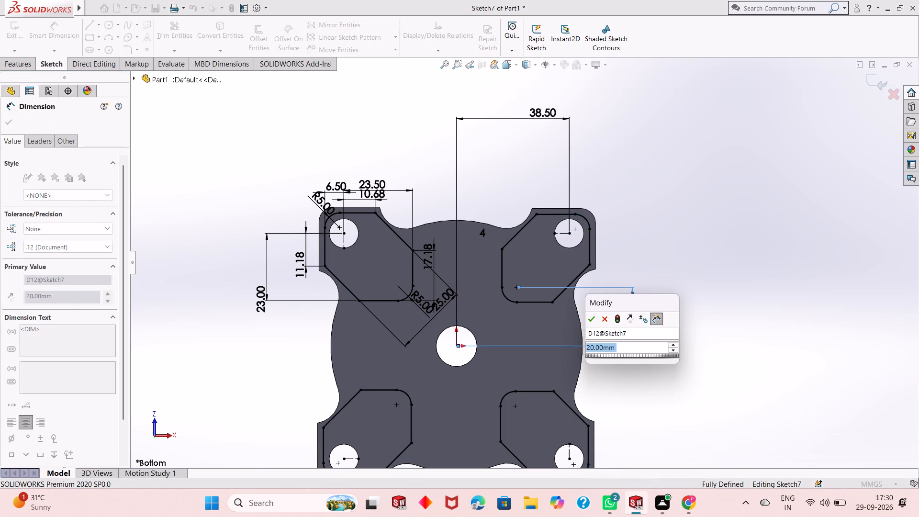
pyautogui.click(589, 320)
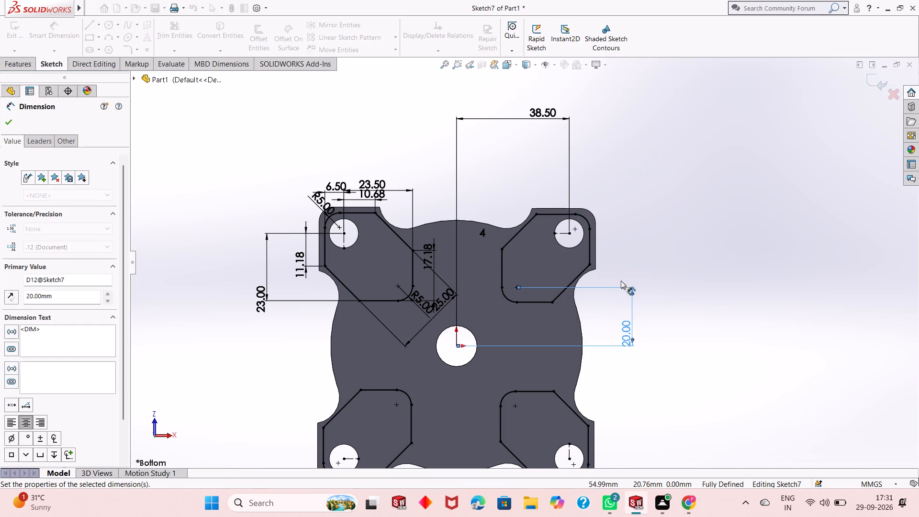
pyautogui.rightClick(657, 206)
pyautogui.click(674, 236)
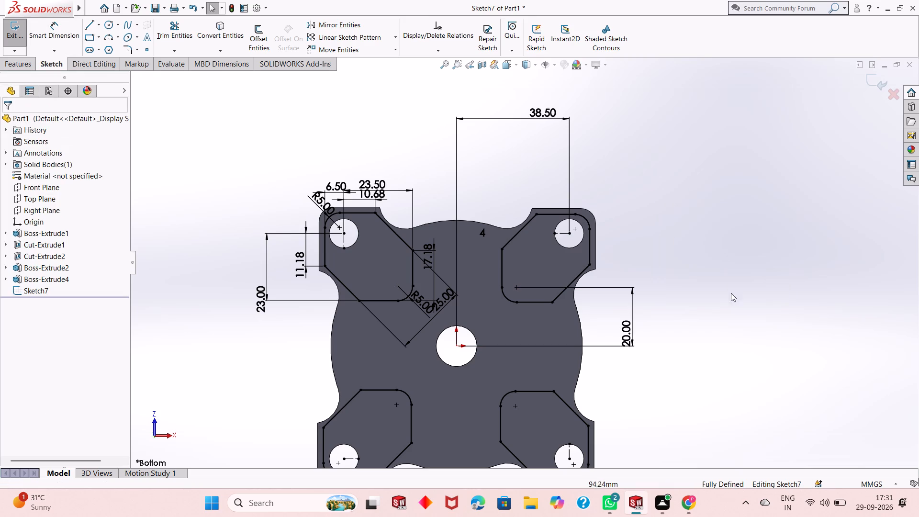
# Examine the four lug outlines on the bottom face and how they sit on the part from several angles.
pyautogui.scroll(3, 482, 242)
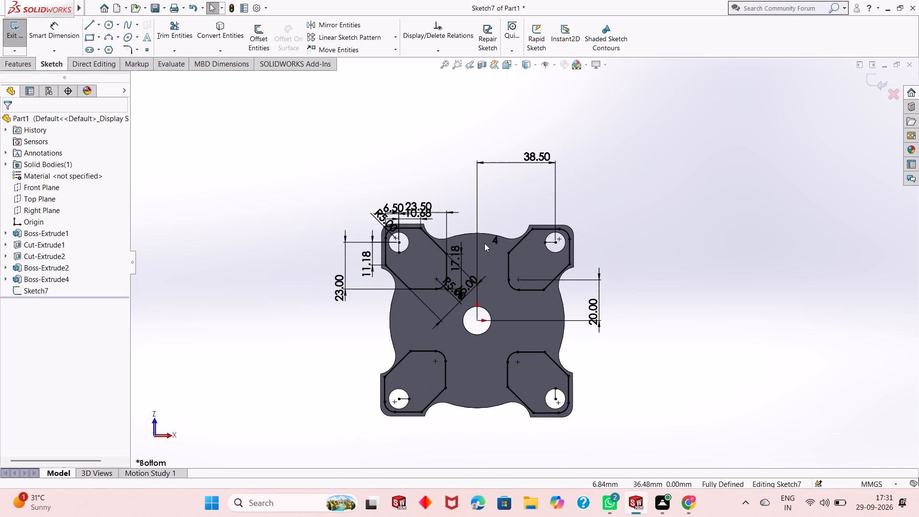
pyautogui.scroll(-2, 488, 323)
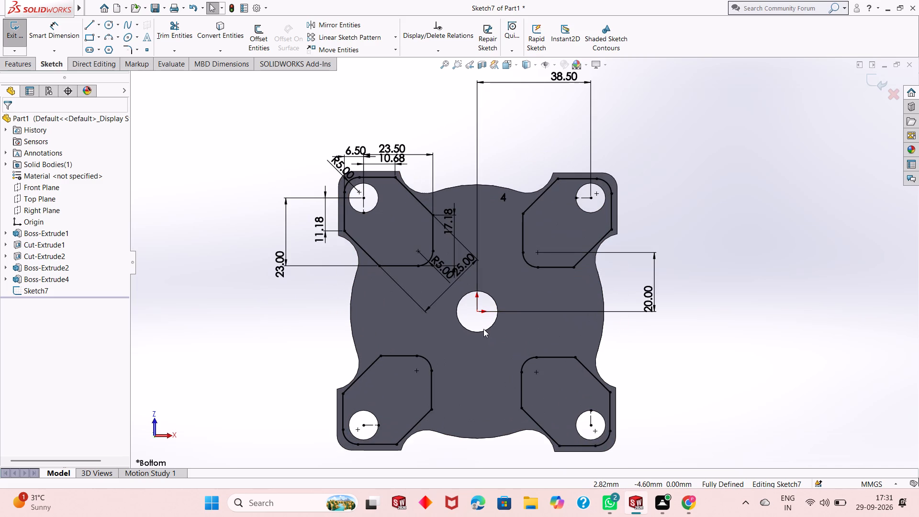
pyautogui.scroll(-2, 487, 270)
pyautogui.scroll(1, 476, 332)
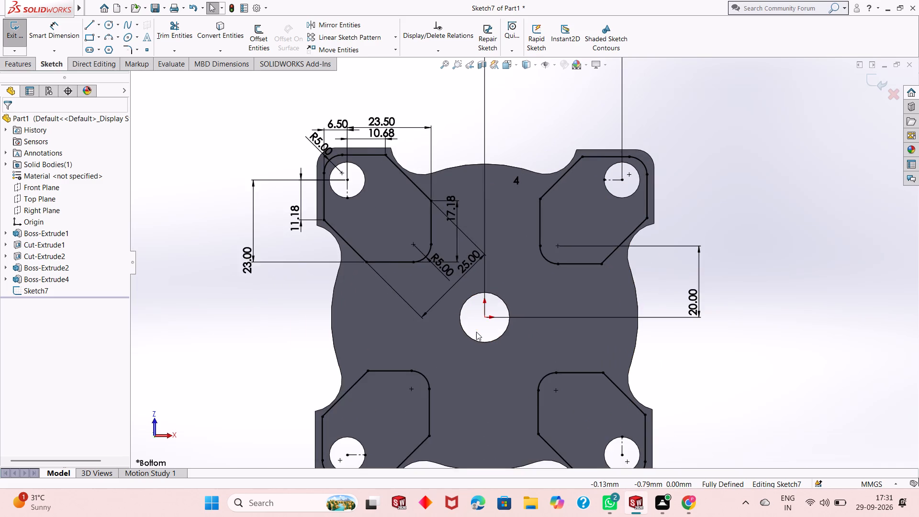
pyautogui.scroll(2, 476, 333)
pyautogui.scroll(-2, 510, 274)
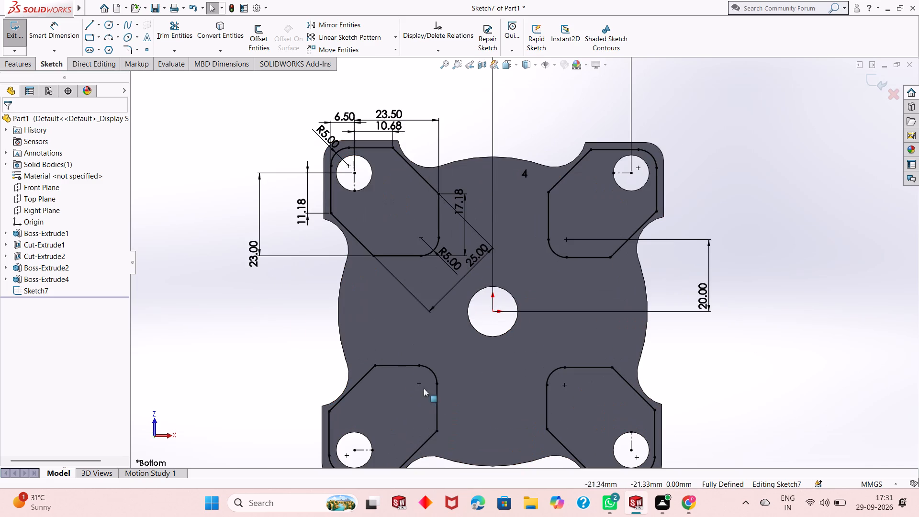
pyautogui.scroll(2, 492, 375)
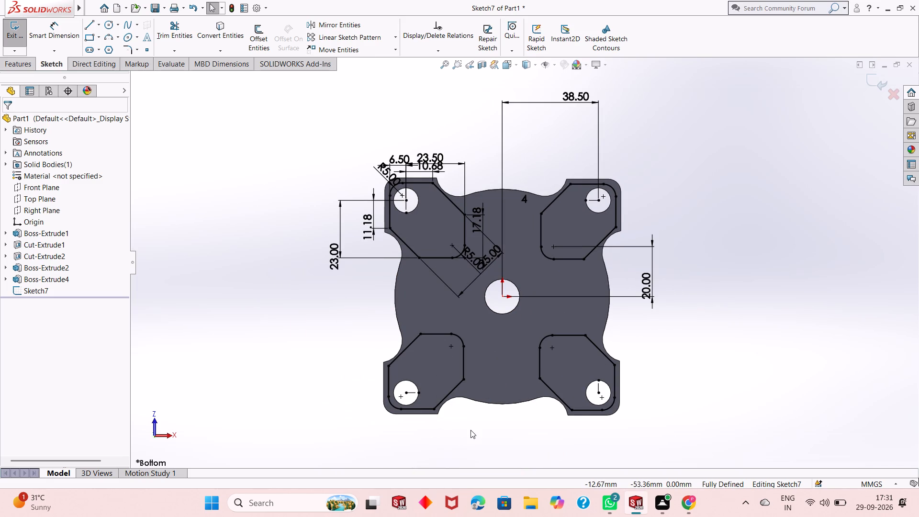
pyautogui.moveTo(473, 429); pyautogui.dragTo(474, 393, button='middle')
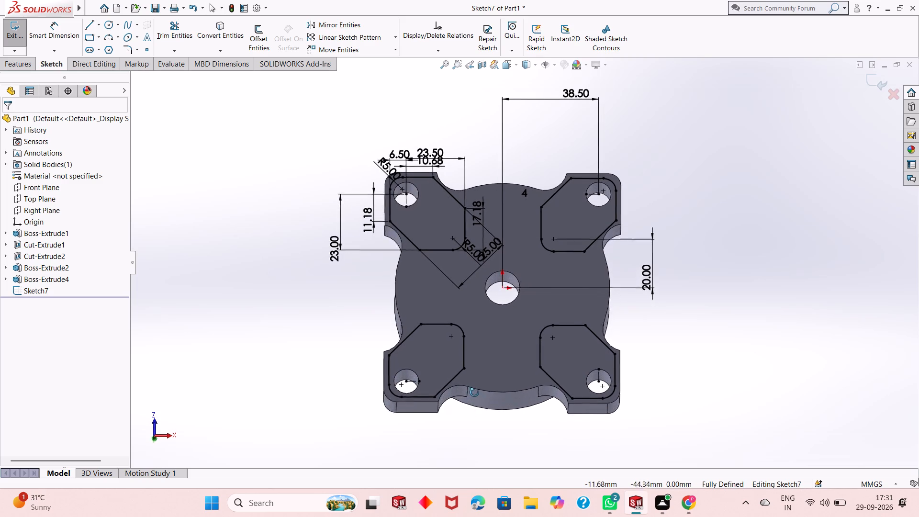
pyautogui.moveTo(474, 393); pyautogui.dragTo(517, 348, button='middle')
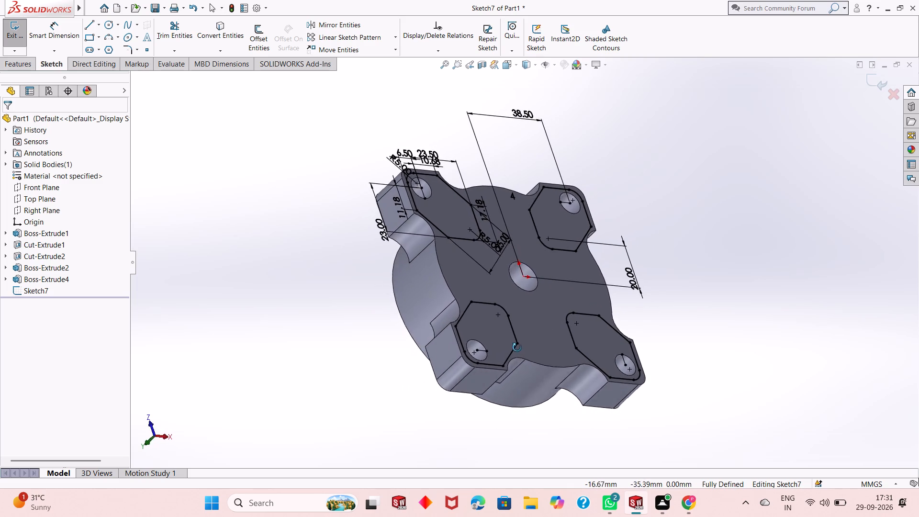
pyautogui.moveTo(517, 348); pyautogui.dragTo(502, 352, button='middle')
pyautogui.scroll(-3, 528, 189)
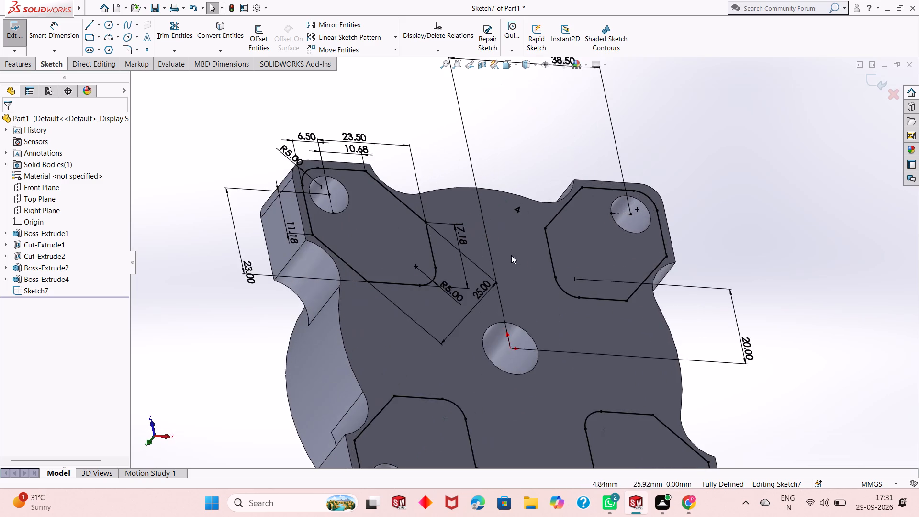
pyautogui.scroll(-1, 517, 284)
pyautogui.moveTo(516, 328); pyautogui.dragTo(529, 263, button='middle')
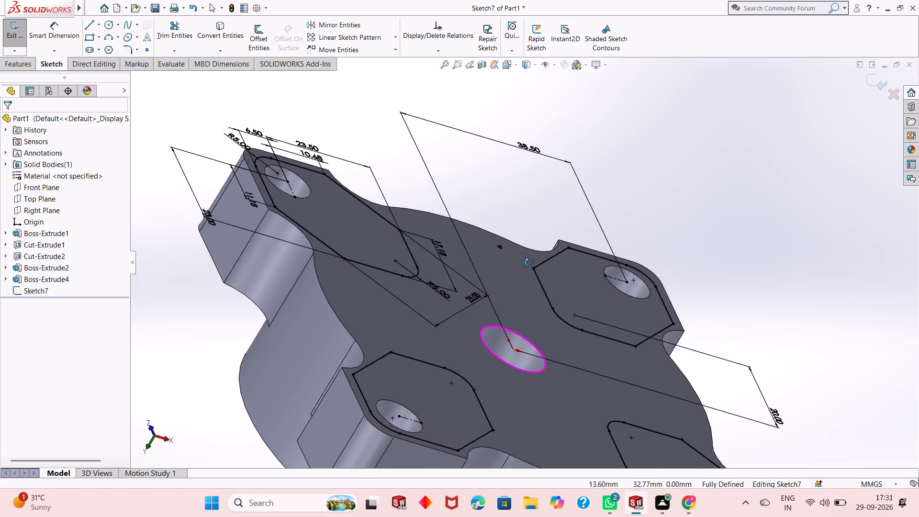
pyautogui.moveTo(529, 263); pyautogui.dragTo(504, 311, button='middle')
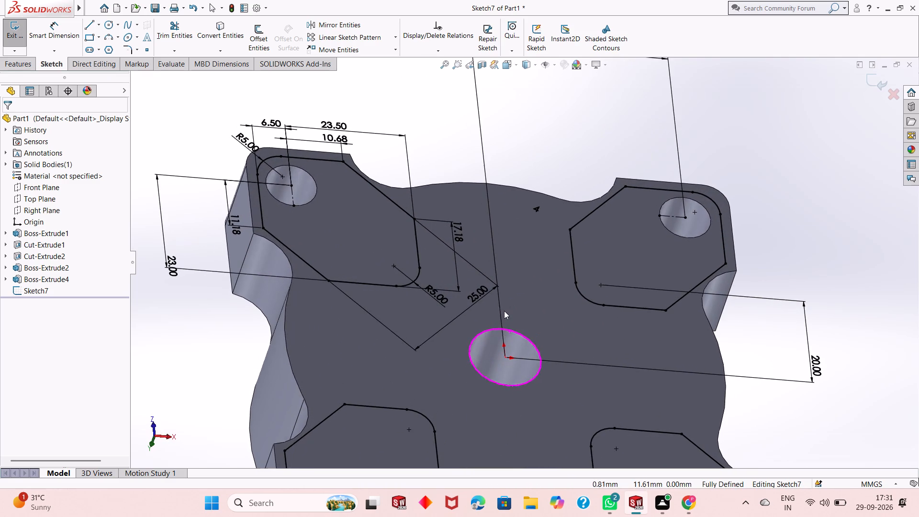
pyautogui.scroll(3, 395, 296)
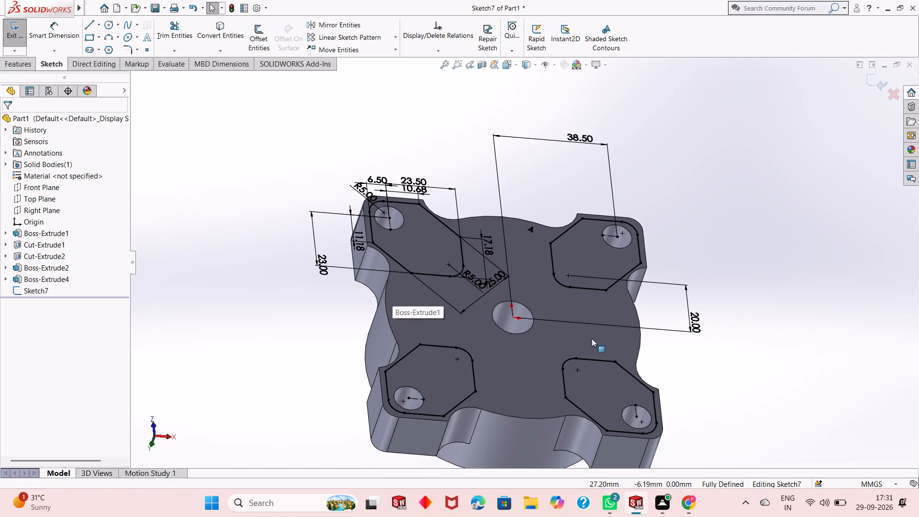
pyautogui.scroll(1, 531, 309)
pyautogui.scroll(-2, 617, 366)
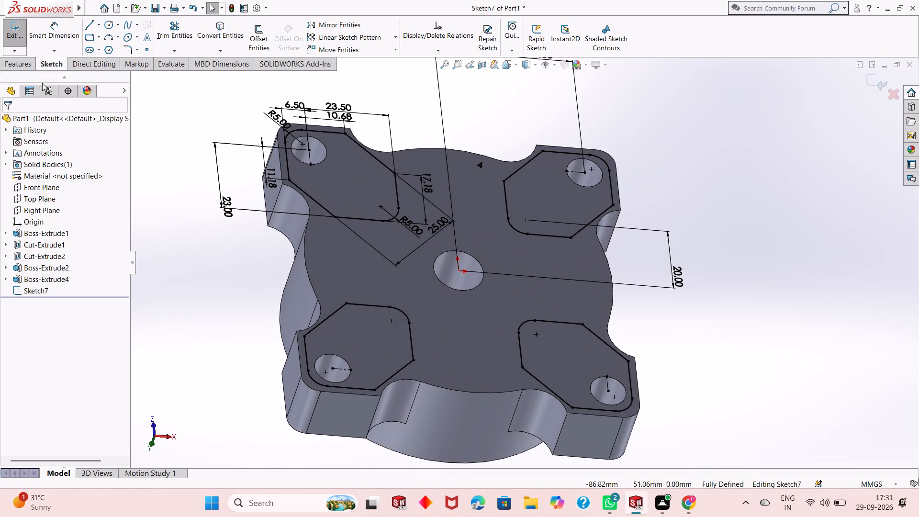
# Cut all four lug outlines 6 mm deep into the bottom face with a blind Extruded Cut.
pyautogui.click(24, 64)
pyautogui.click(169, 43)
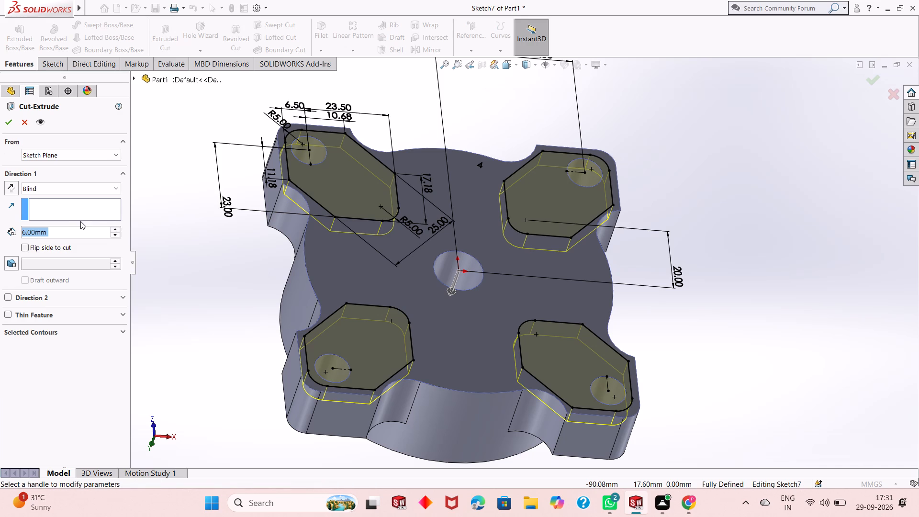
pyautogui.click(6, 125)
pyautogui.click(242, 311)
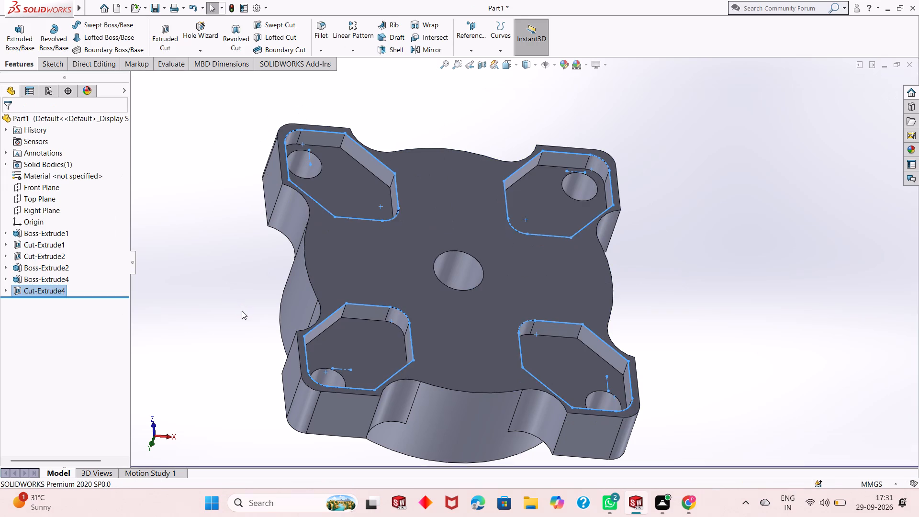
# Examine the flanged part's lugs, side profile, open recess and three slotted bosses from several angles.
pyautogui.moveTo(506, 309); pyautogui.dragTo(486, 303, button='middle')
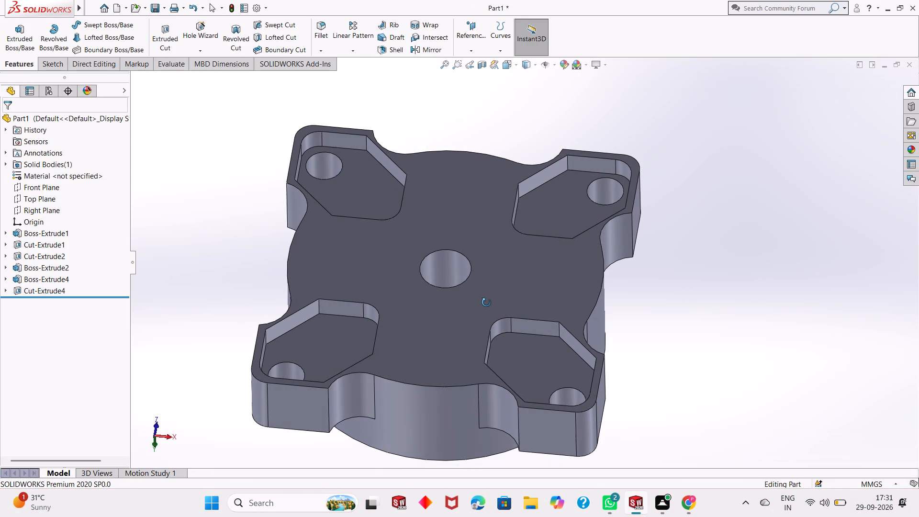
pyautogui.moveTo(486, 303); pyautogui.dragTo(453, 384, button='middle')
pyautogui.moveTo(458, 299); pyautogui.dragTo(461, 299, button='middle')
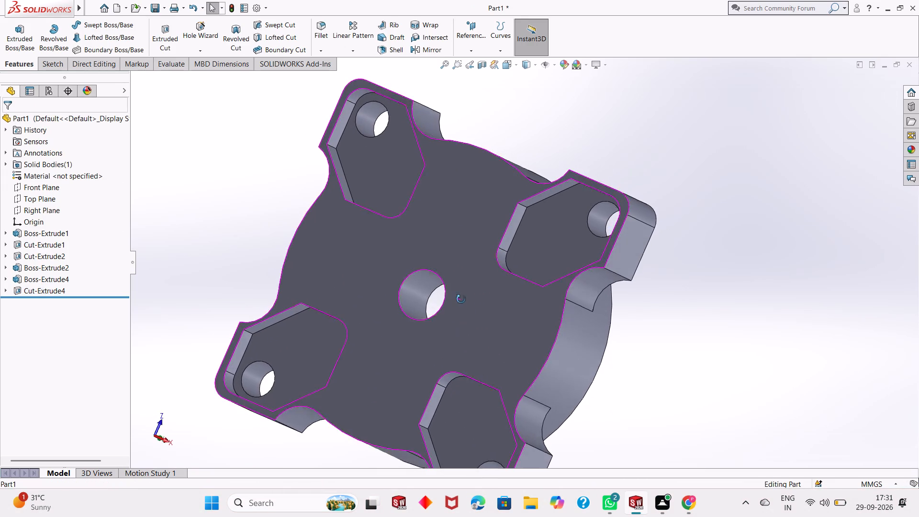
pyautogui.moveTo(461, 299); pyautogui.dragTo(290, 337, button='middle')
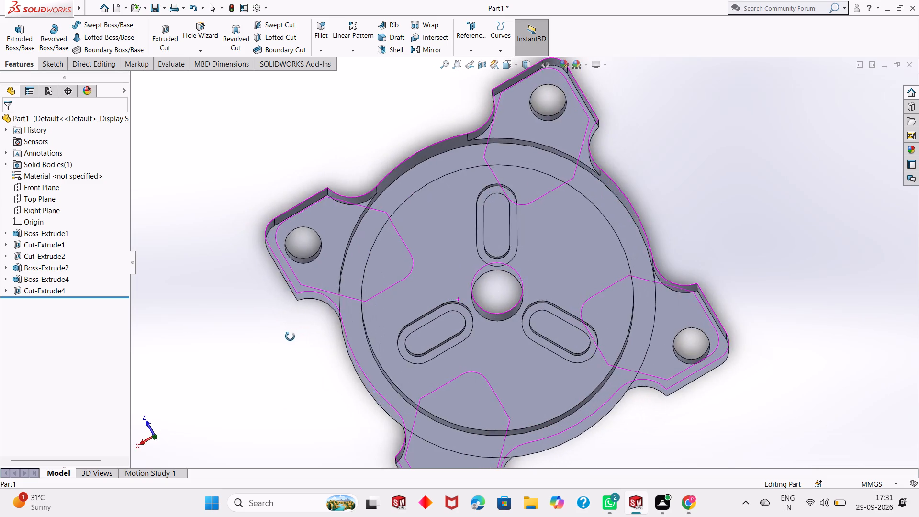
pyautogui.moveTo(290, 337); pyautogui.dragTo(384, 320, button='middle')
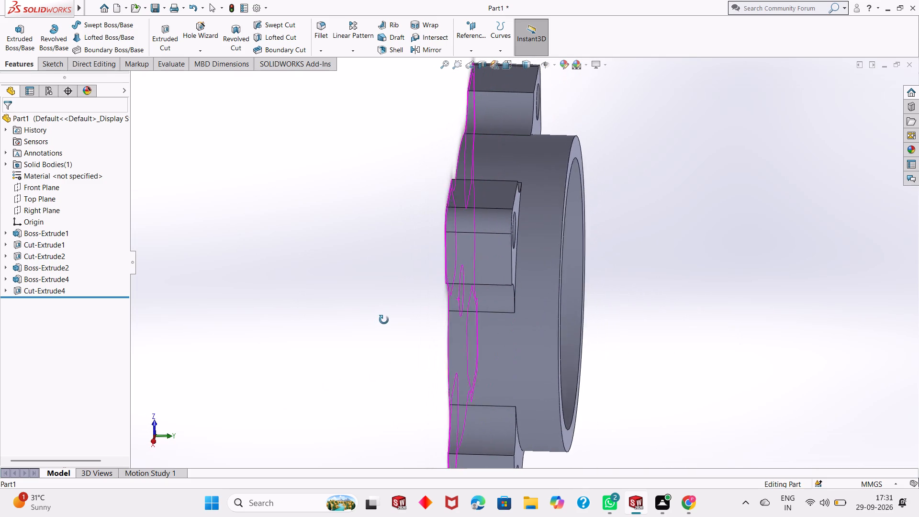
pyautogui.moveTo(384, 320); pyautogui.dragTo(392, 320, button='middle')
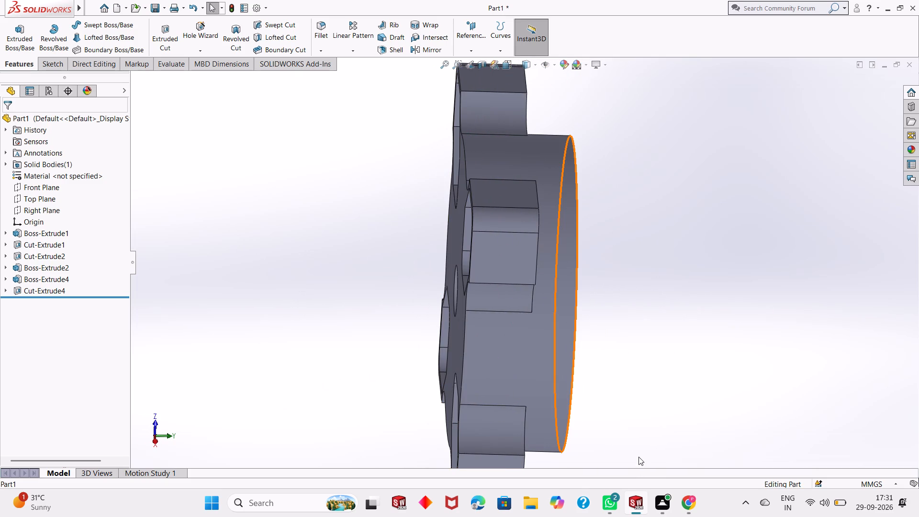
pyautogui.scroll(-1, 652, 463)
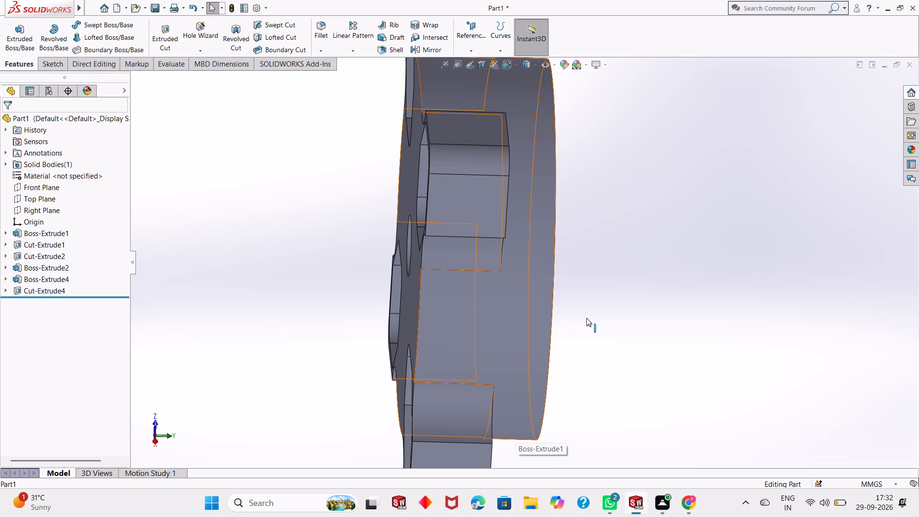
pyautogui.moveTo(587, 316); pyautogui.dragTo(531, 316, button='middle')
pyautogui.scroll(3, 603, 315)
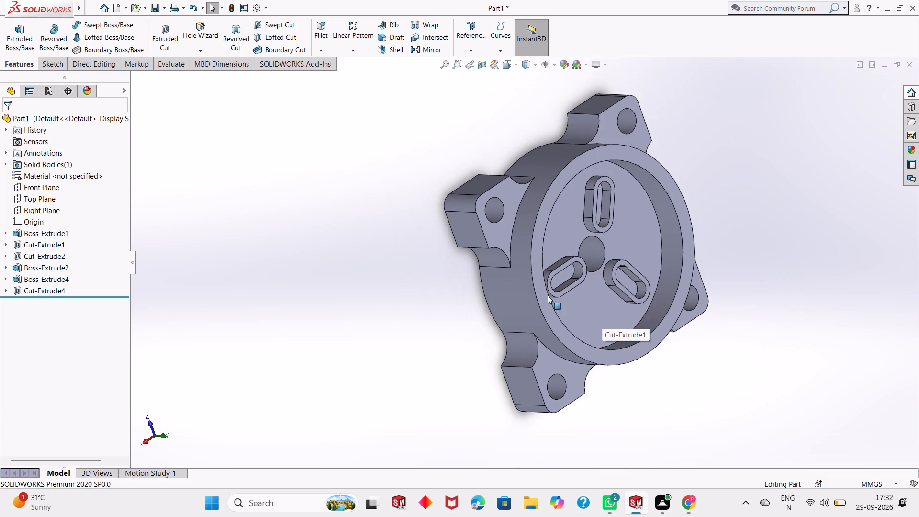
pyautogui.scroll(2, 548, 295)
pyautogui.scroll(-2, 697, 186)
pyautogui.moveTo(655, 305); pyautogui.dragTo(628, 293, button='middle')
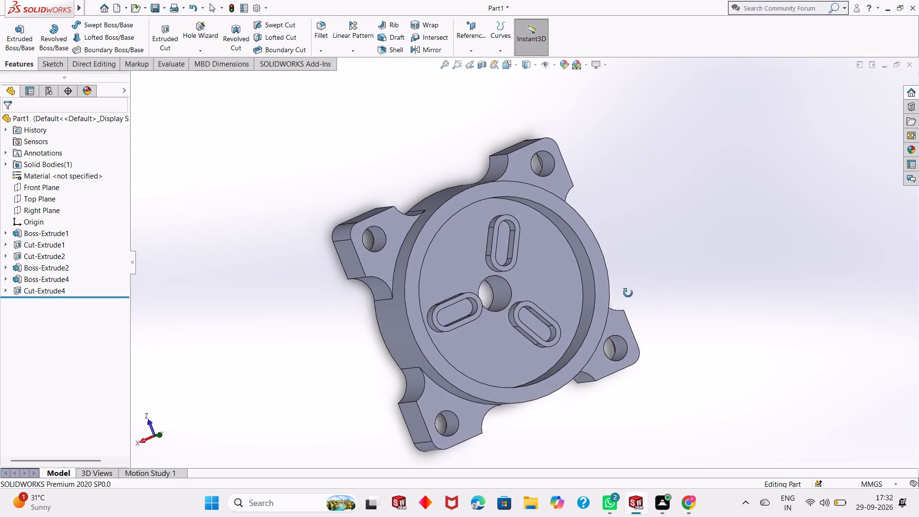
pyautogui.moveTo(628, 293); pyautogui.dragTo(616, 301, button='middle')
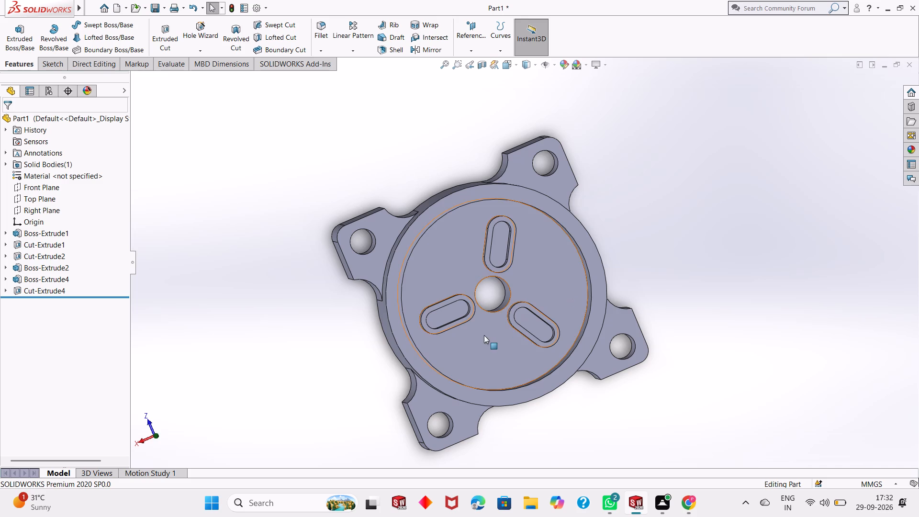
pyautogui.moveTo(484, 335); pyautogui.dragTo(589, 349, button='middle')
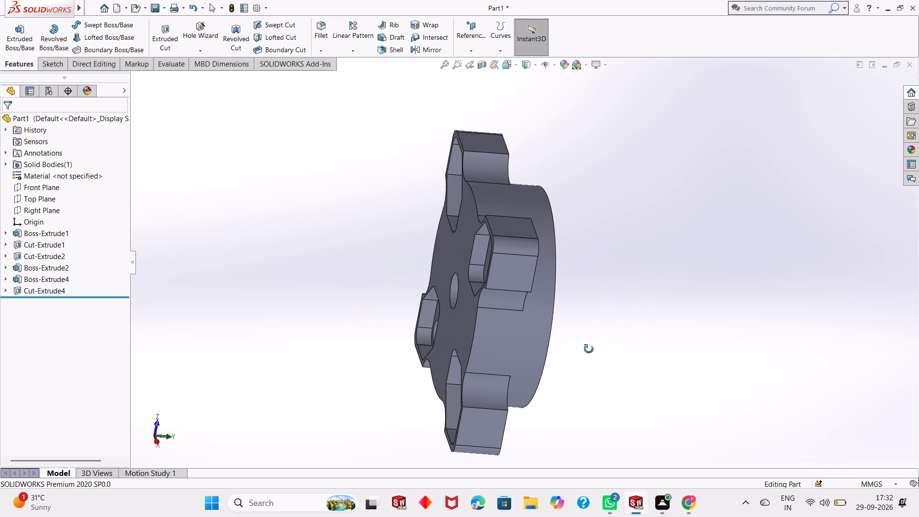
pyautogui.moveTo(589, 349); pyautogui.dragTo(588, 344, button='middle')
pyautogui.scroll(-1, 588, 344)
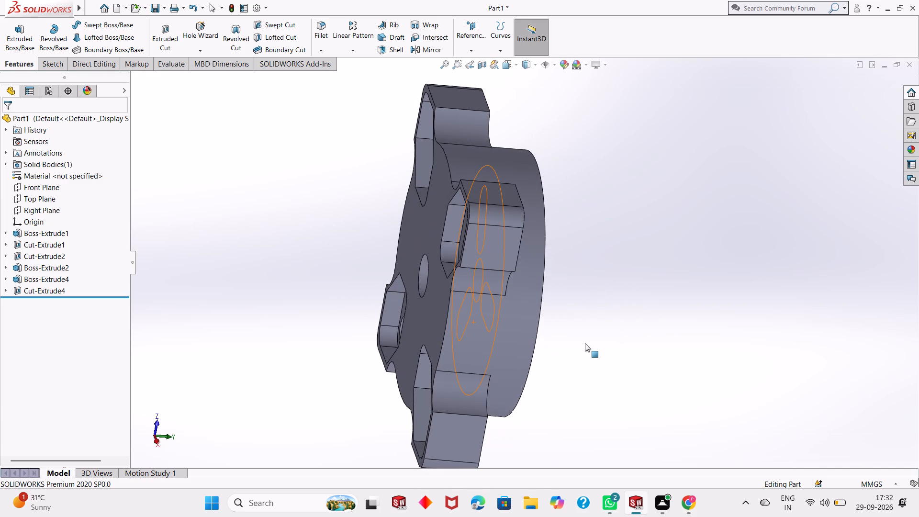
pyautogui.moveTo(590, 326); pyautogui.dragTo(566, 327, button='middle')
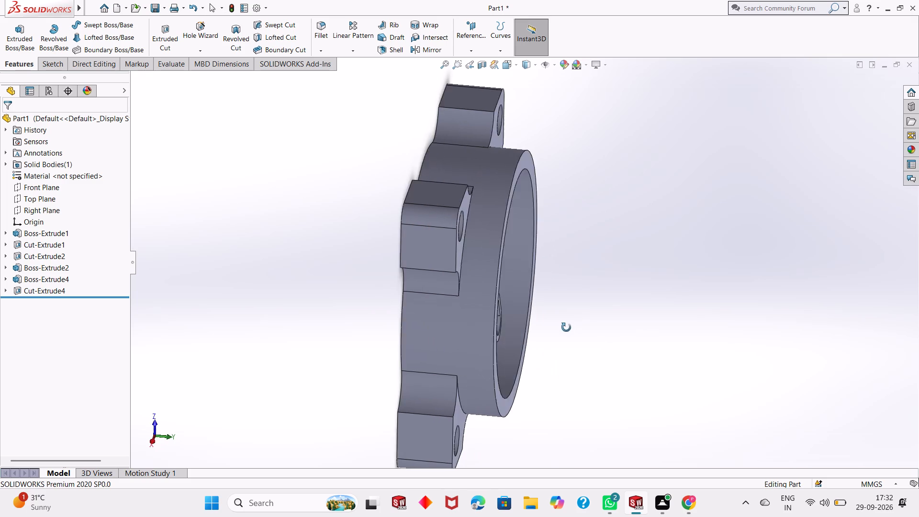
pyautogui.moveTo(566, 327); pyautogui.dragTo(549, 333, button='middle')
pyautogui.scroll(1, 495, 323)
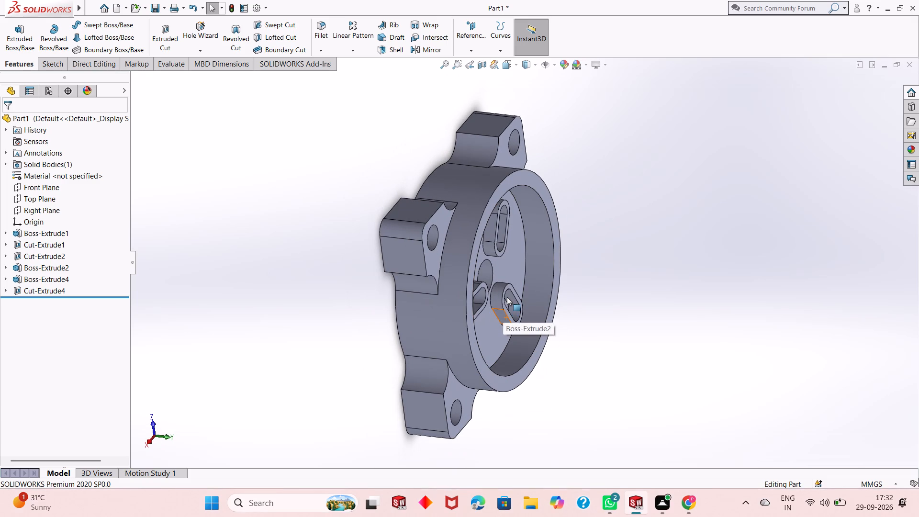
pyautogui.scroll(1, 515, 289)
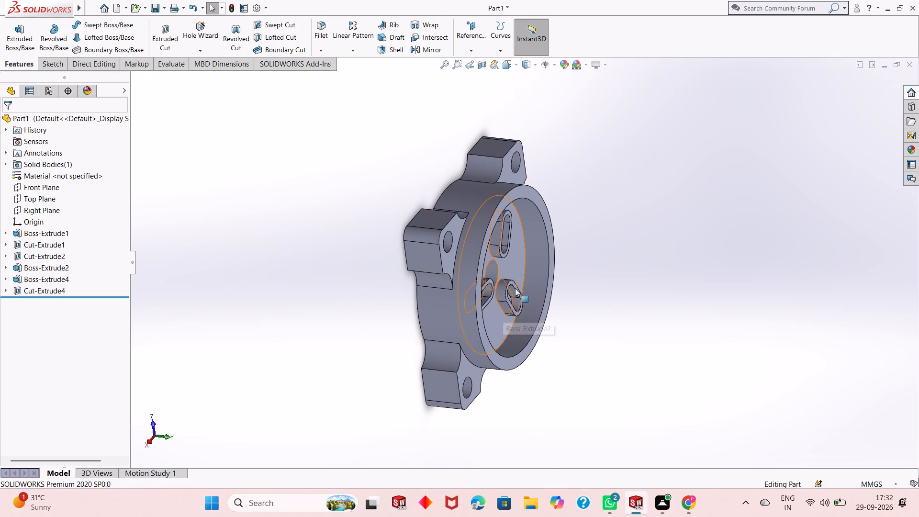
pyautogui.scroll(-3, 501, 231)
pyautogui.scroll(1, 556, 302)
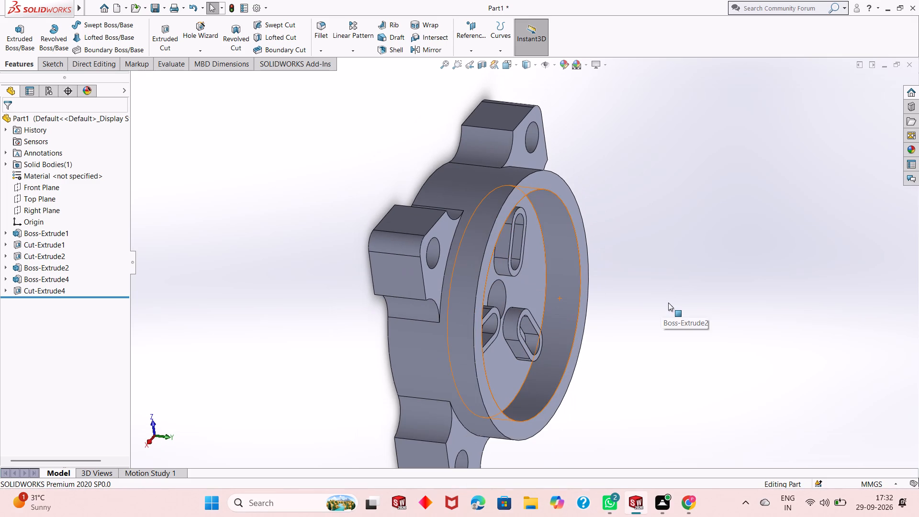
pyautogui.moveTo(625, 328); pyautogui.dragTo(595, 327, button='middle')
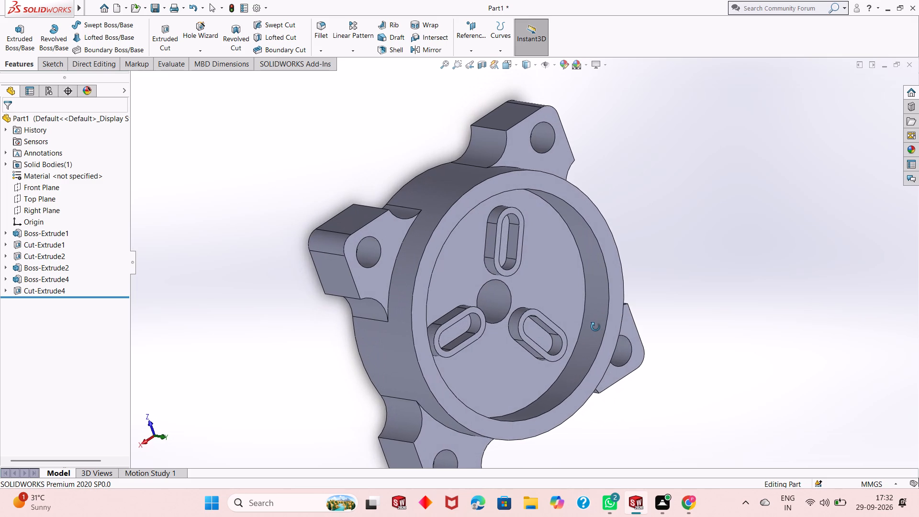
pyautogui.moveTo(595, 327); pyautogui.dragTo(638, 318, button='middle')
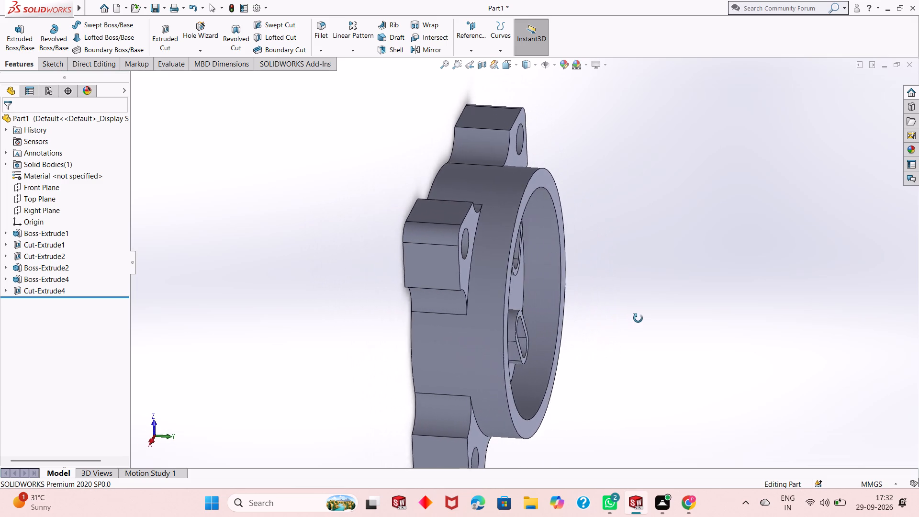
pyautogui.moveTo(638, 318); pyautogui.dragTo(652, 315, button='middle')
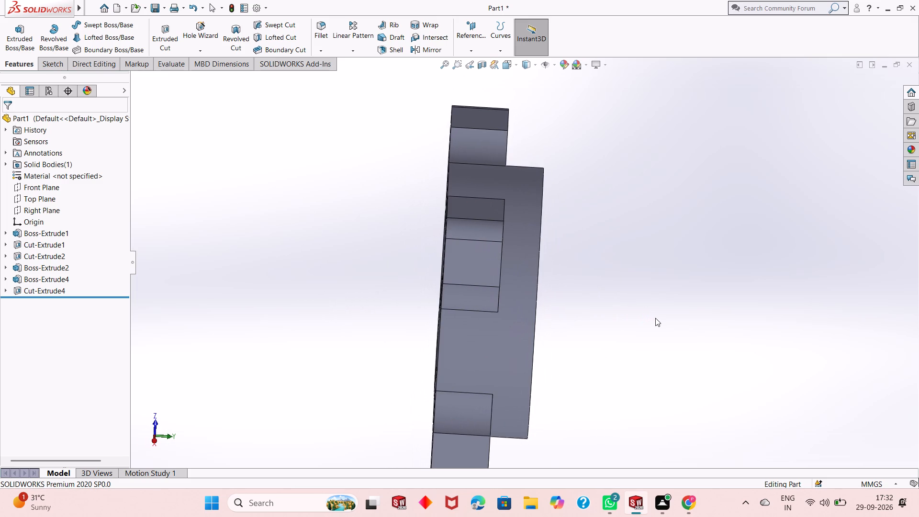
pyautogui.moveTo(655, 318); pyautogui.dragTo(572, 322, button='middle')
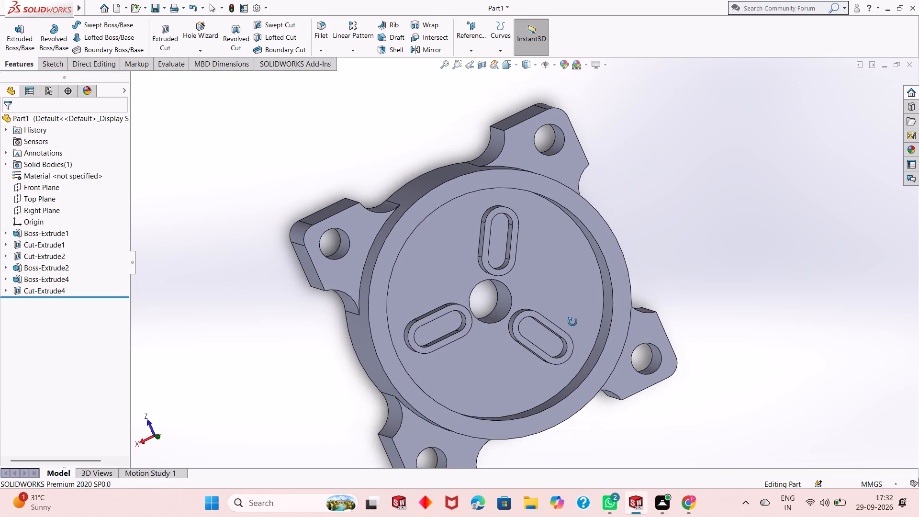
pyautogui.moveTo(572, 322); pyautogui.dragTo(561, 324, button='middle')
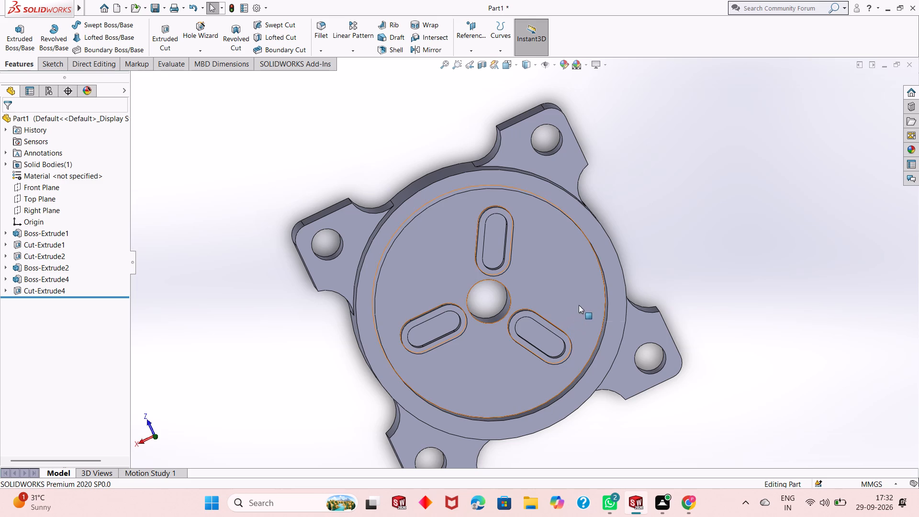
pyautogui.moveTo(582, 303); pyautogui.dragTo(626, 204, button='middle')
pyautogui.scroll(-3, 478, 284)
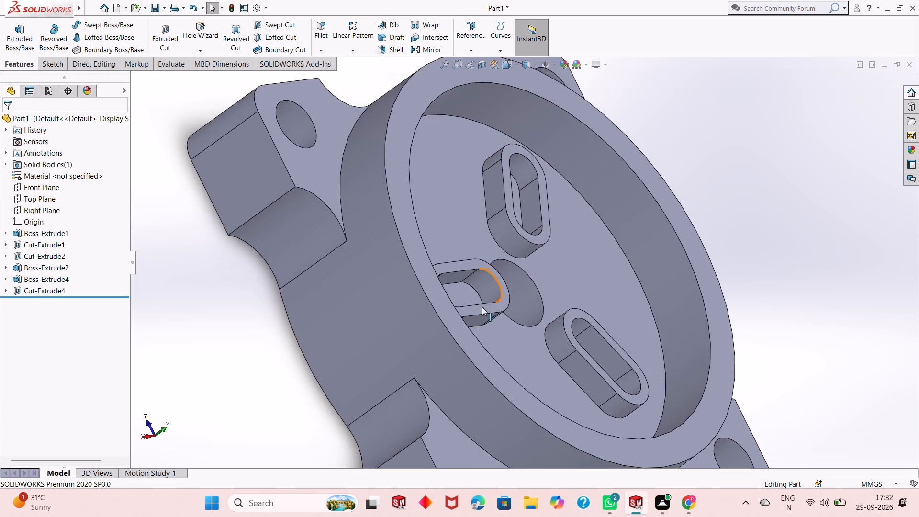
pyautogui.scroll(-3, 516, 330)
pyautogui.scroll(6, 517, 336)
pyautogui.press('Escape')
pyautogui.press('Escape')
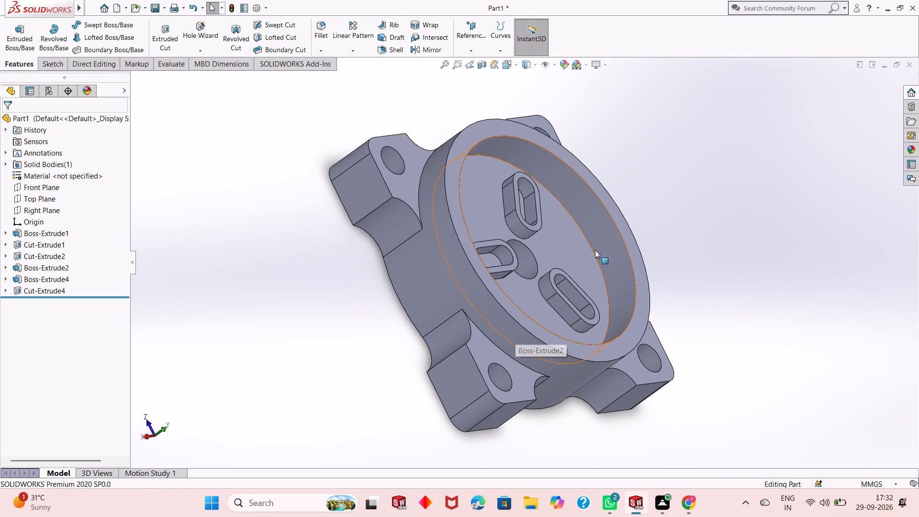
# Examine the four lug pockets, the lug holes and the centre hole on the bottom face from several angles.
pyautogui.moveTo(595, 250); pyautogui.dragTo(310, 349, button='middle')
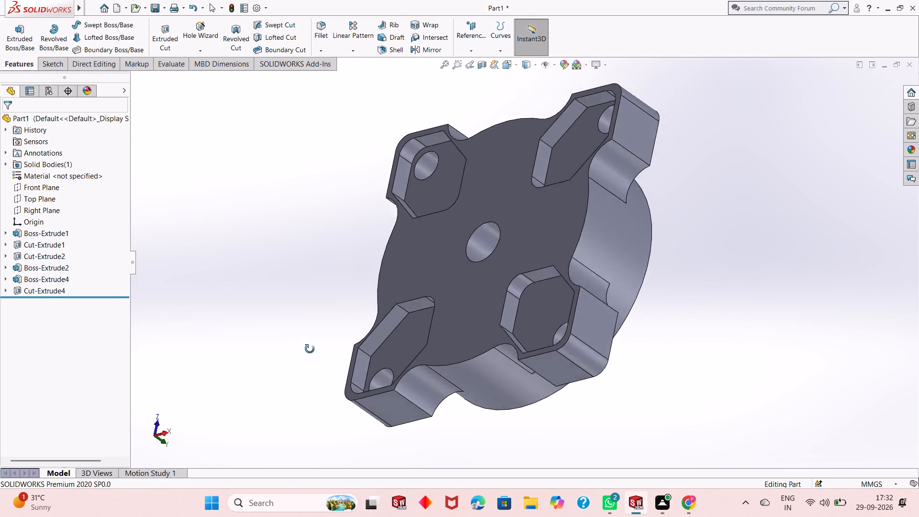
pyautogui.moveTo(310, 349); pyautogui.dragTo(355, 339, button='middle')
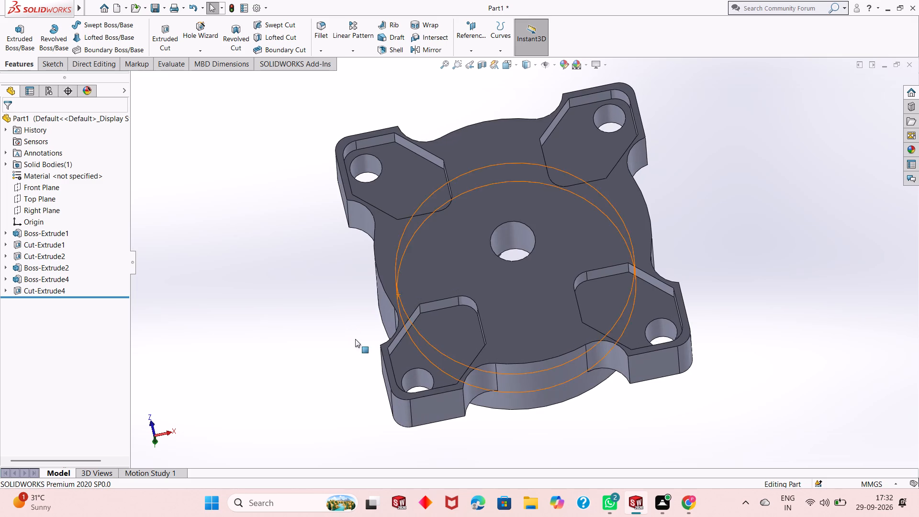
pyautogui.moveTo(532, 237); pyautogui.dragTo(545, 314, button='middle')
pyautogui.moveTo(344, 291); pyautogui.dragTo(320, 292, button='middle')
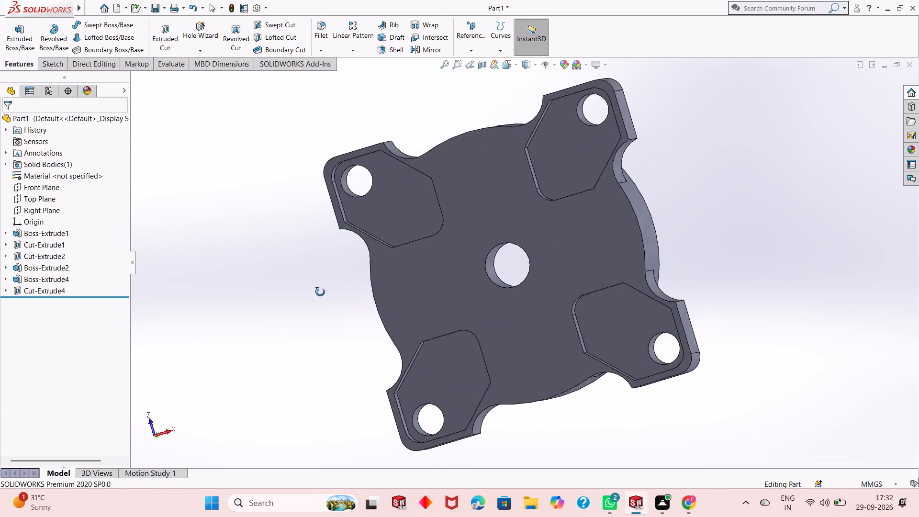
pyautogui.moveTo(320, 292); pyautogui.dragTo(334, 268, button='middle')
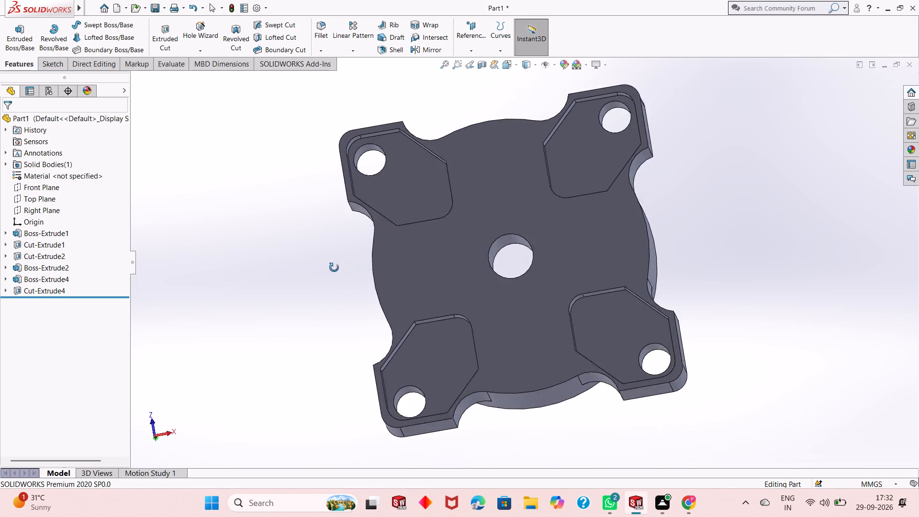
pyautogui.moveTo(334, 268); pyautogui.dragTo(366, 177, button='middle')
pyautogui.scroll(2, 376, 196)
pyautogui.scroll(-2, 536, 189)
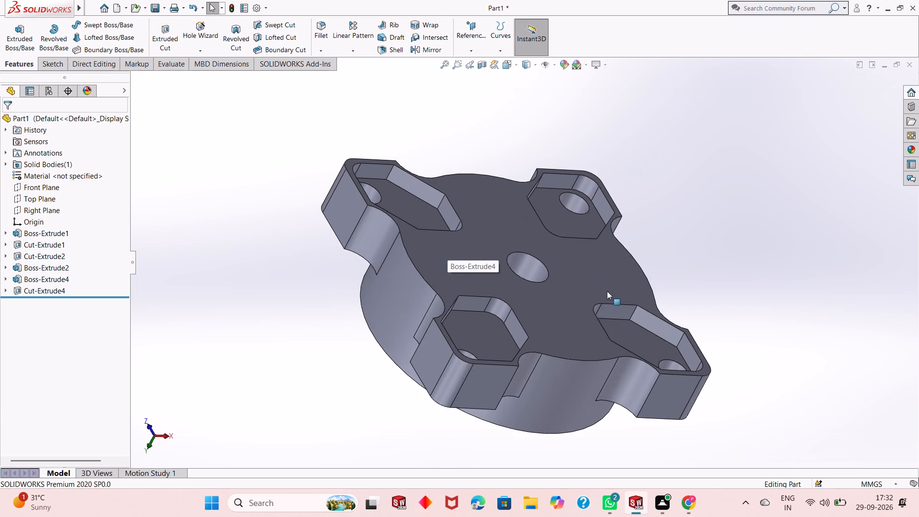
pyautogui.moveTo(687, 263); pyautogui.dragTo(681, 285, button='middle')
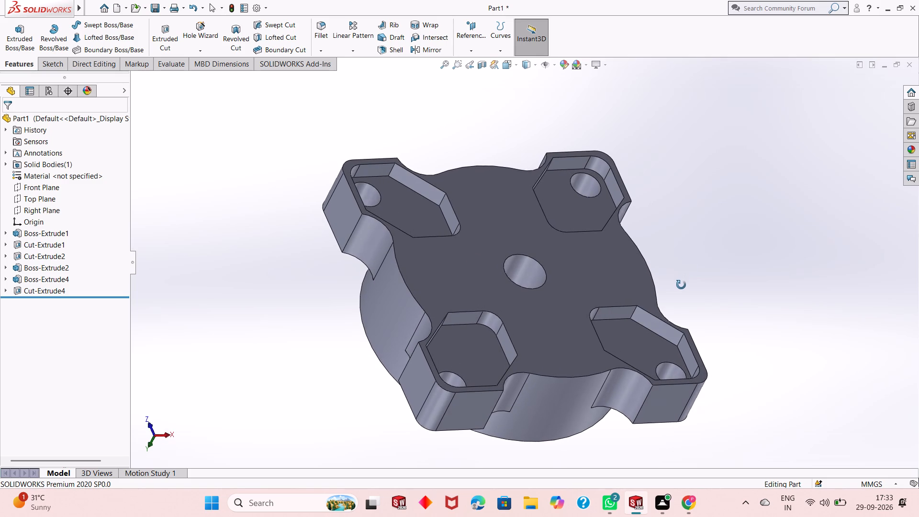
pyautogui.moveTo(681, 285); pyautogui.dragTo(681, 285, button='middle')
pyautogui.moveTo(684, 284); pyautogui.dragTo(670, 301, button='middle')
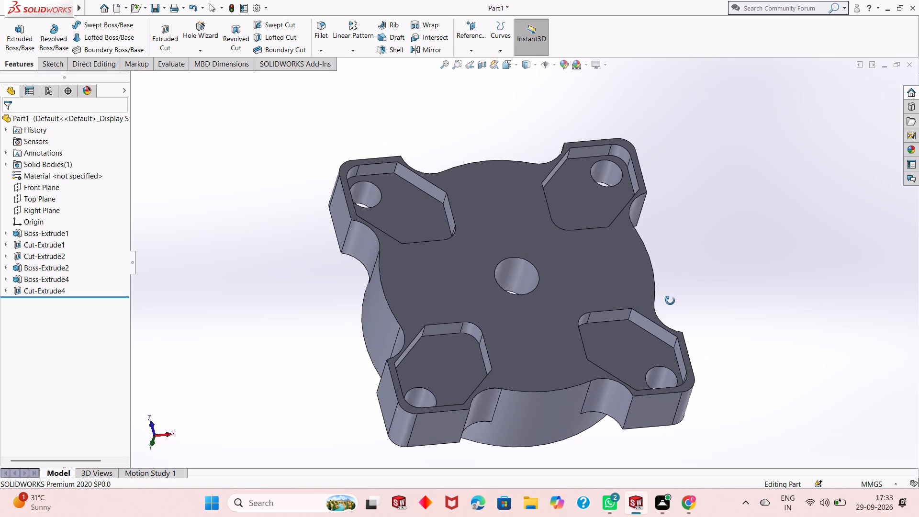
pyautogui.moveTo(670, 301); pyautogui.dragTo(649, 344, button='middle')
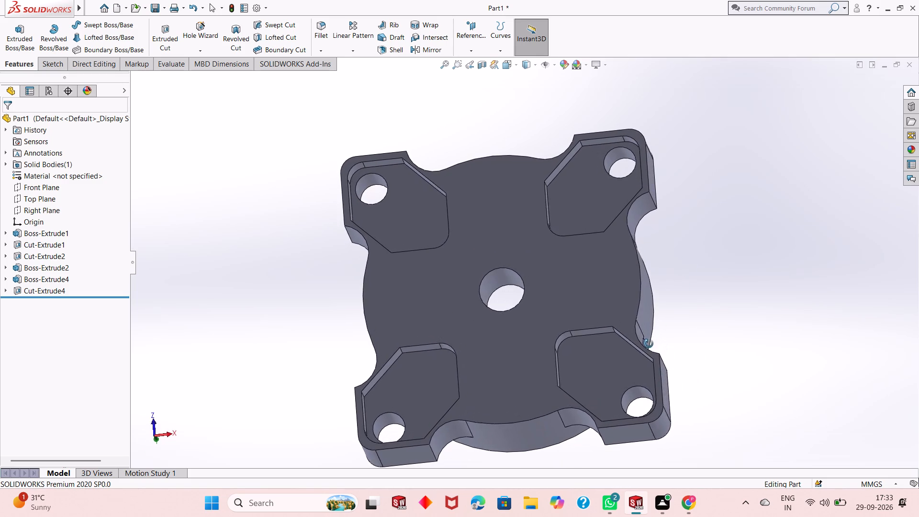
pyautogui.moveTo(649, 344); pyautogui.dragTo(577, 376, button='middle')
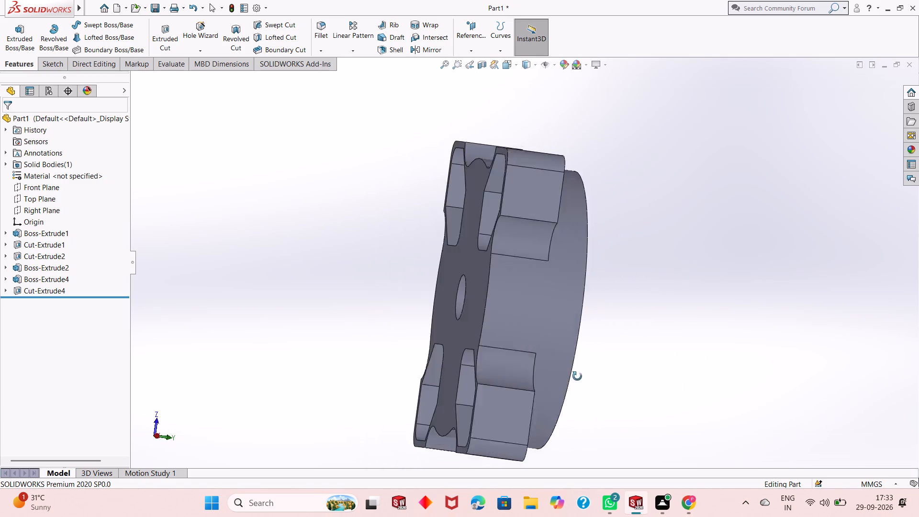
pyautogui.moveTo(577, 376); pyautogui.dragTo(652, 382, button='middle')
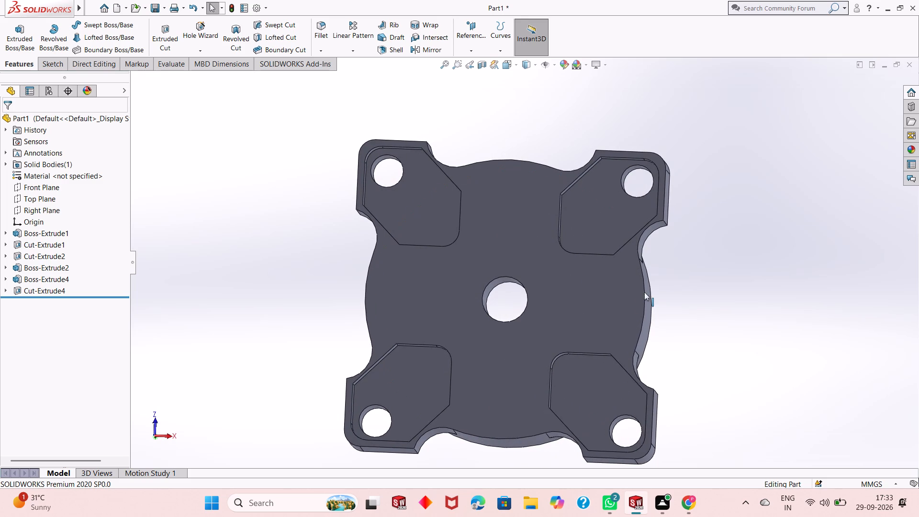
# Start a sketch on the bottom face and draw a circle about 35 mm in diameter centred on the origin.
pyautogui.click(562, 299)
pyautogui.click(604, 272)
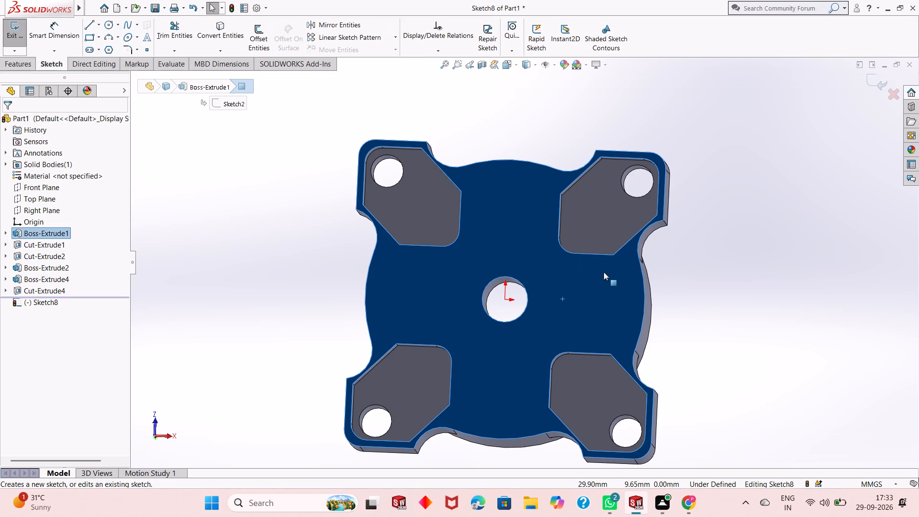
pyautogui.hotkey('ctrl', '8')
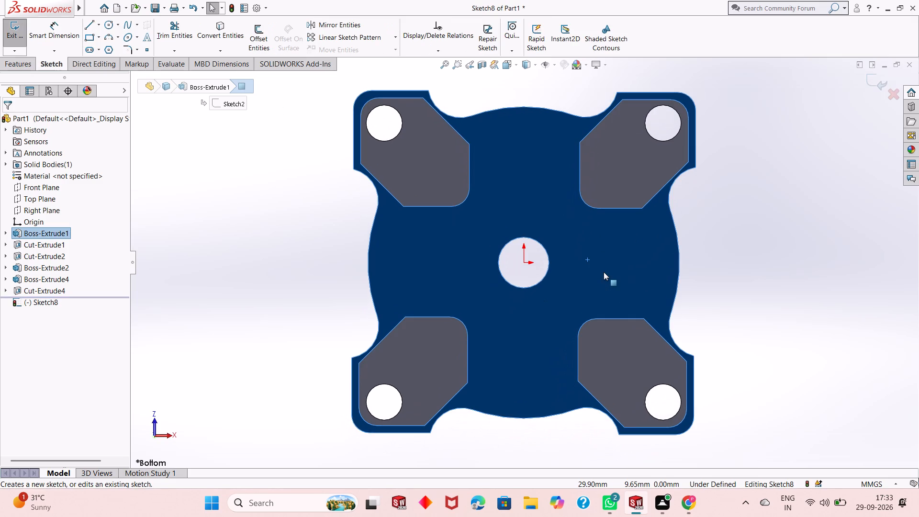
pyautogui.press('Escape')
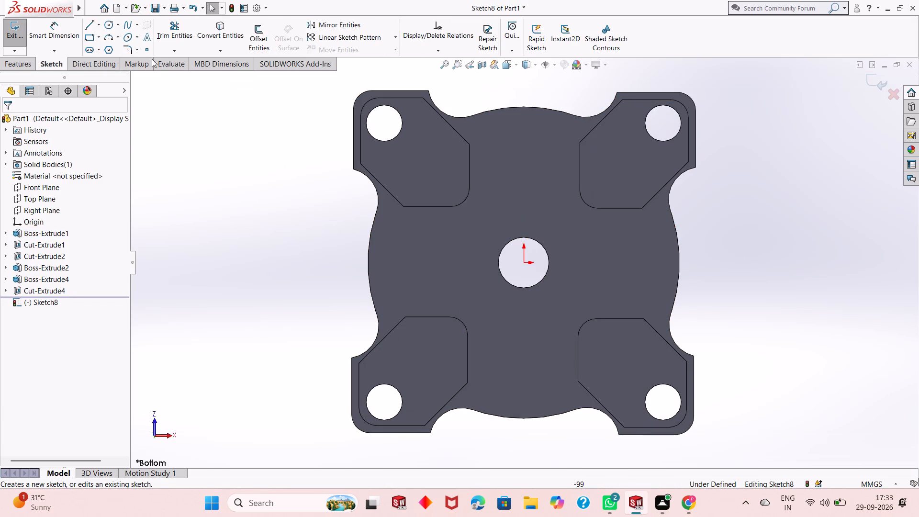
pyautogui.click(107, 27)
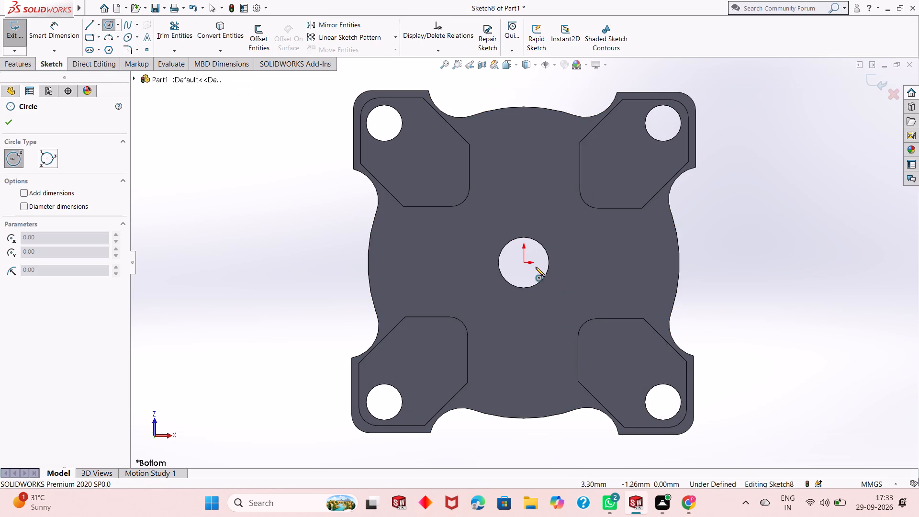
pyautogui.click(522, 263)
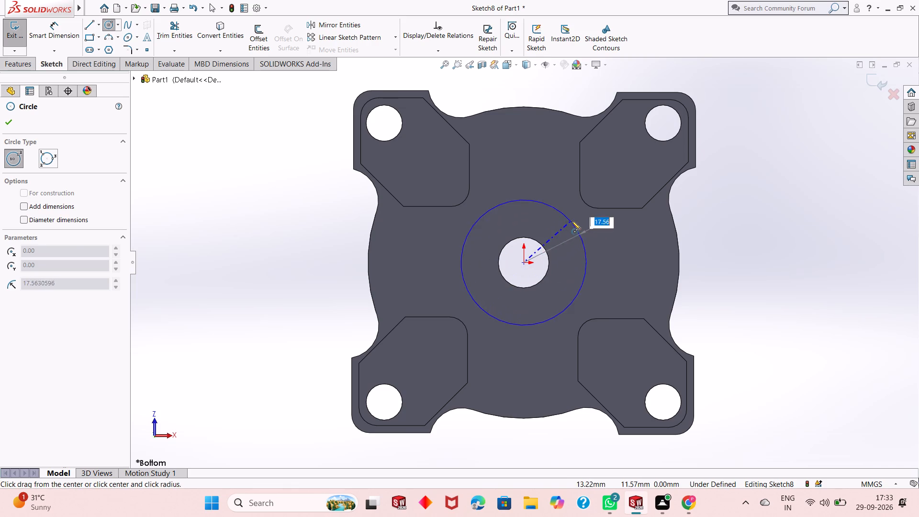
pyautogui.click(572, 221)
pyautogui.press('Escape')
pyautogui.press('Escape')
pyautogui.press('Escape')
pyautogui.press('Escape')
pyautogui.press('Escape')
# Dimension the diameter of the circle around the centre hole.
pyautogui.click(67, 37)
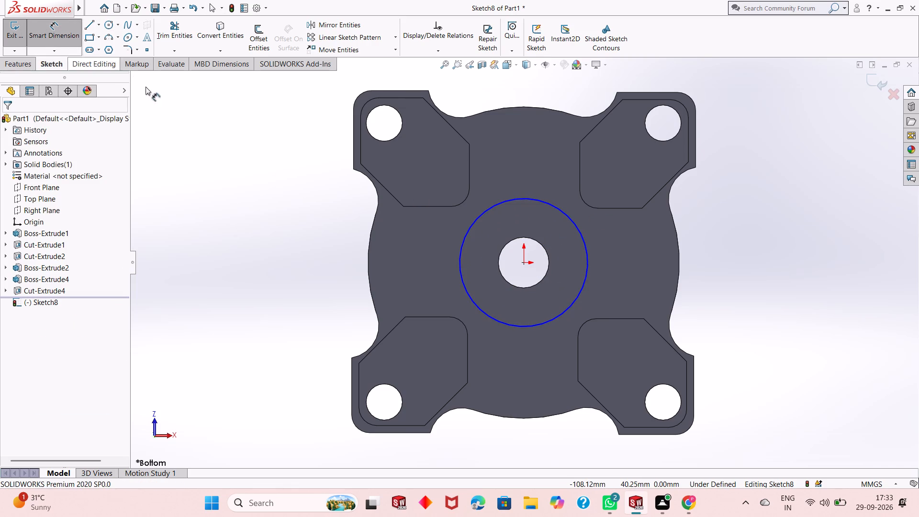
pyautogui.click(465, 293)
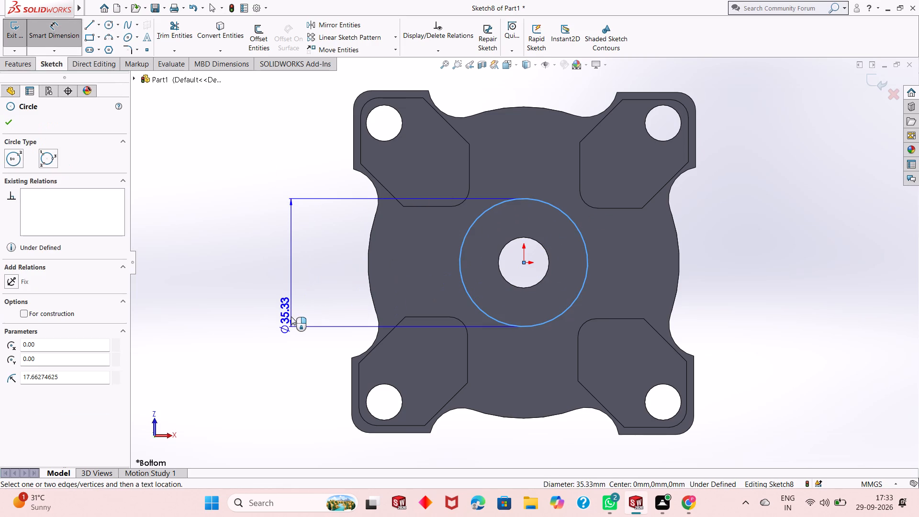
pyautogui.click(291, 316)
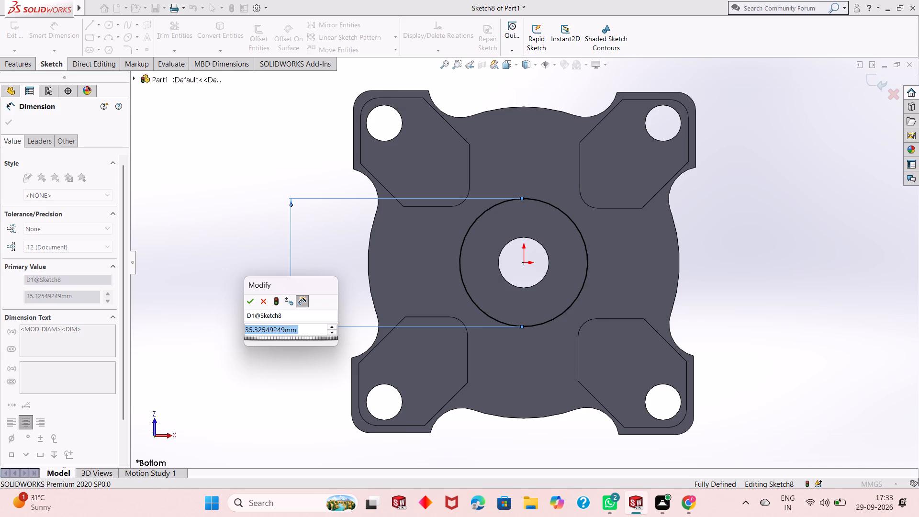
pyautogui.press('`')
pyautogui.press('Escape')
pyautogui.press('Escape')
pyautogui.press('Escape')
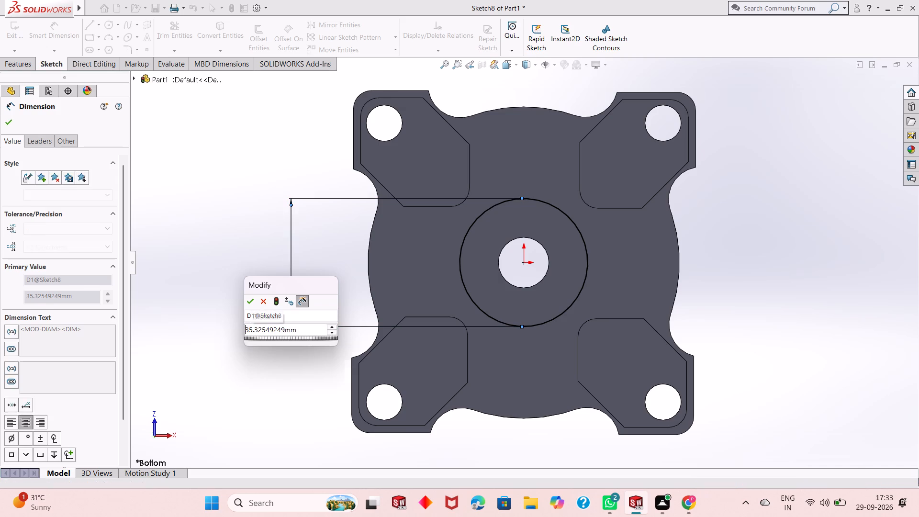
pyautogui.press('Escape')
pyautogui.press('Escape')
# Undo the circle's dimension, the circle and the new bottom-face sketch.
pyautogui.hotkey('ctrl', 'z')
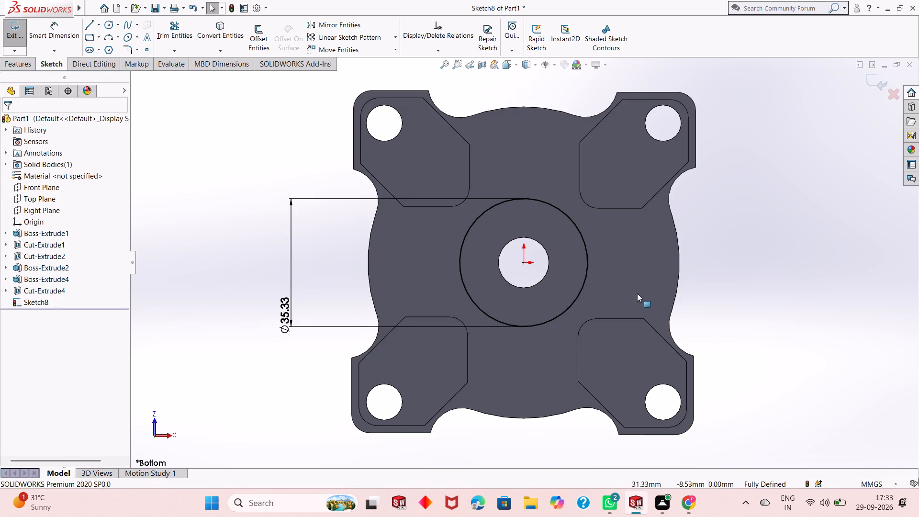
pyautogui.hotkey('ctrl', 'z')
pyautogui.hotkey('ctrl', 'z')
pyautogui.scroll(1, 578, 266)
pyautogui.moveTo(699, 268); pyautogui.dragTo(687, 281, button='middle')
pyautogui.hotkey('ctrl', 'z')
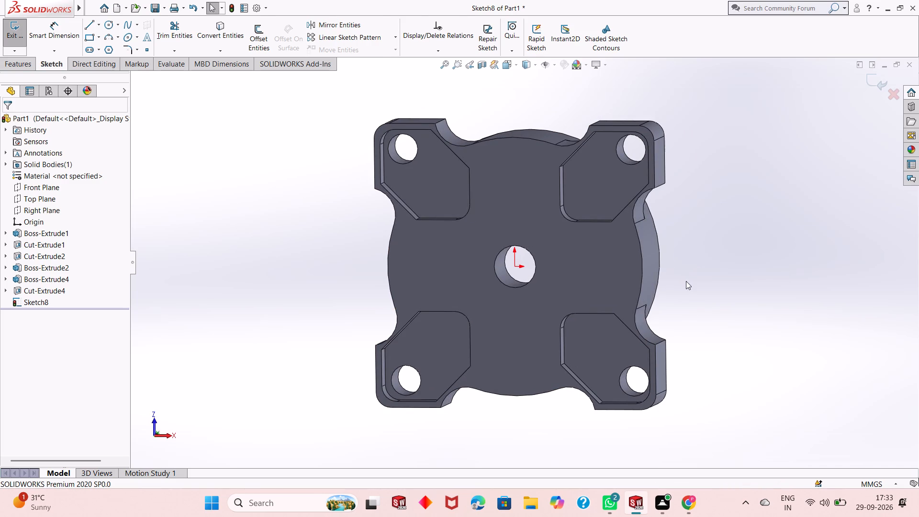
# Set up a Hole Wizard straight tap as an ISO Bottoming Tapped Hole, size M30x2.0.
pyautogui.moveTo(601, 279); pyautogui.dragTo(596, 287, button='middle')
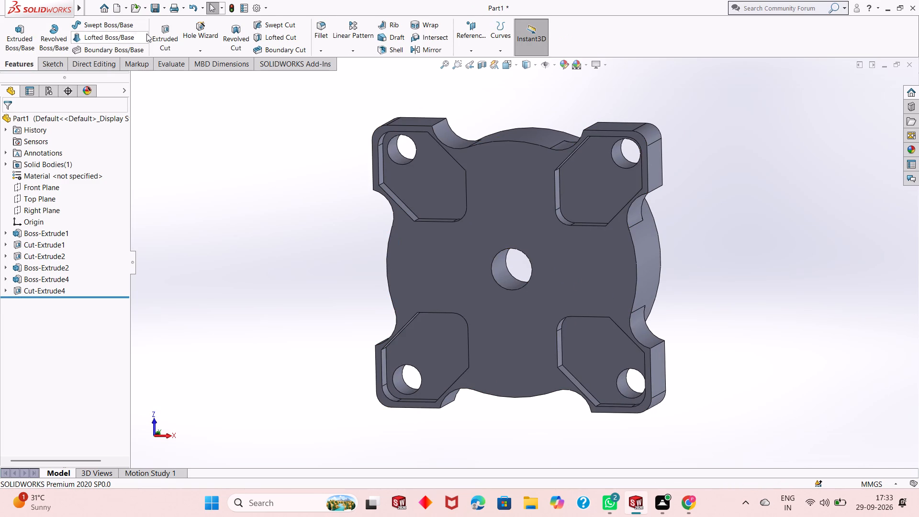
pyautogui.click(207, 41)
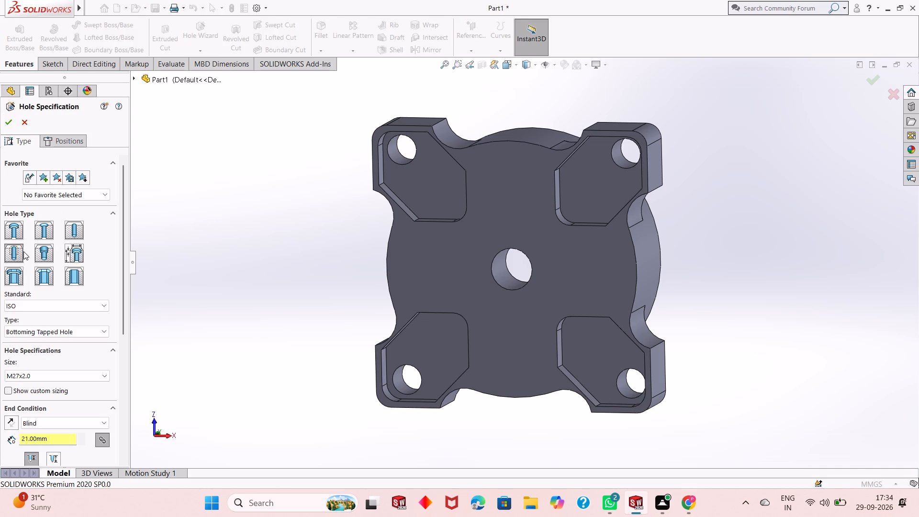
pyautogui.click(16, 253)
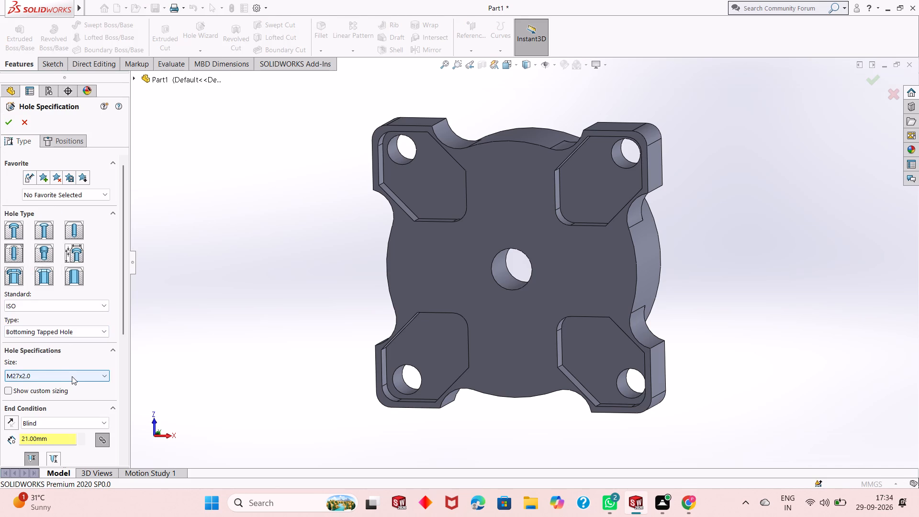
pyautogui.click(72, 376)
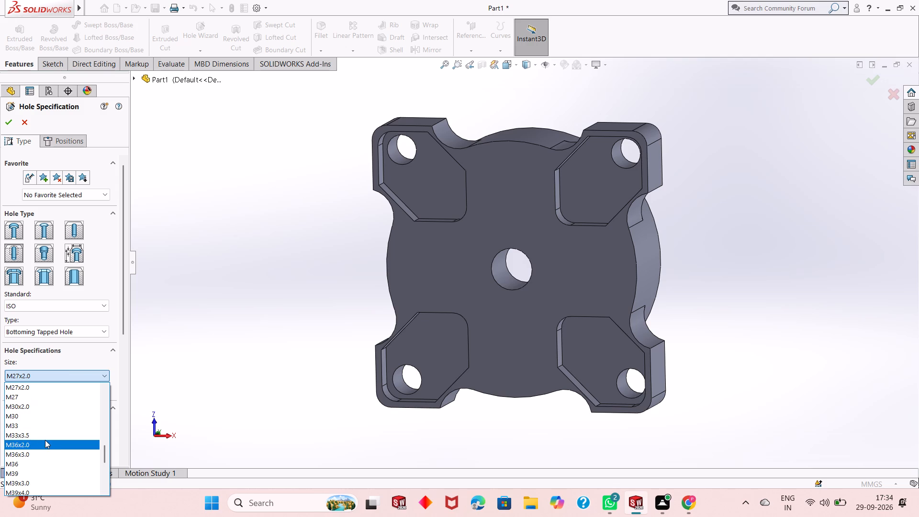
pyautogui.click(42, 406)
pyautogui.click(64, 379)
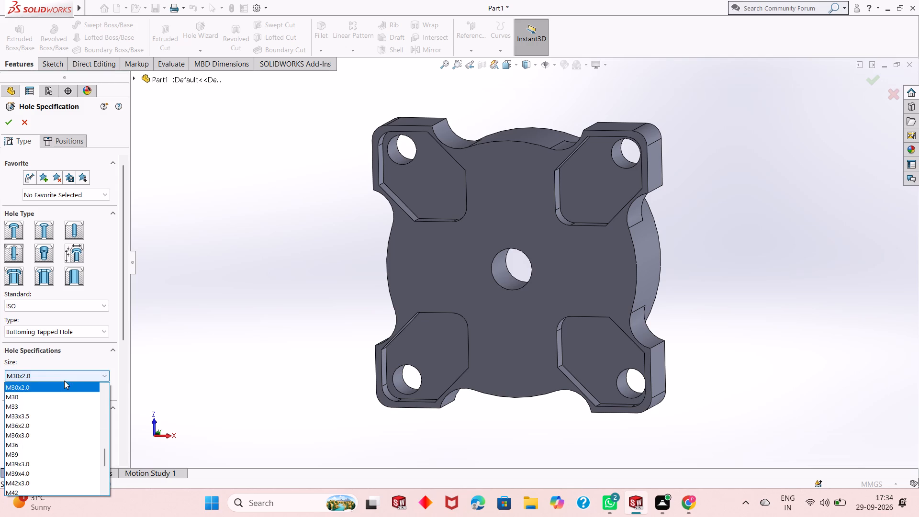
pyautogui.scroll(-3, 66, 429)
pyautogui.scroll(16, 66, 429)
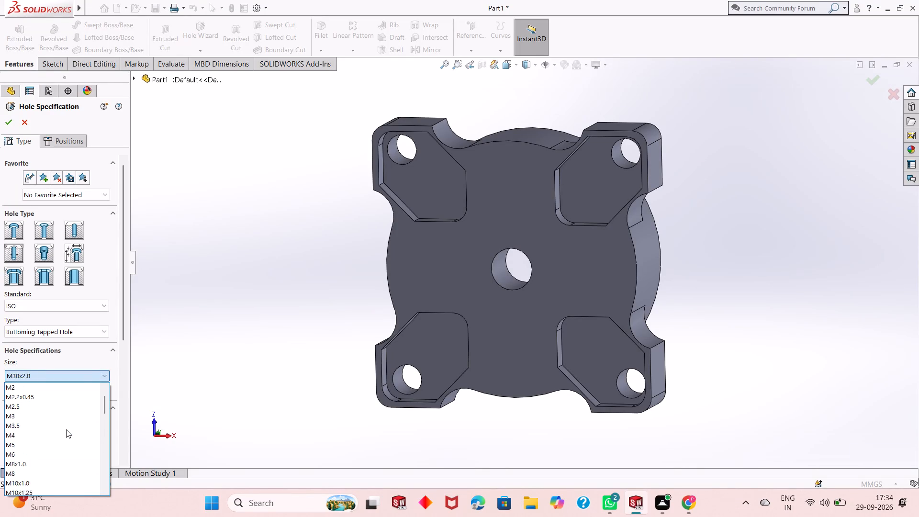
pyautogui.scroll(9, 66, 429)
pyautogui.scroll(-4, 66, 429)
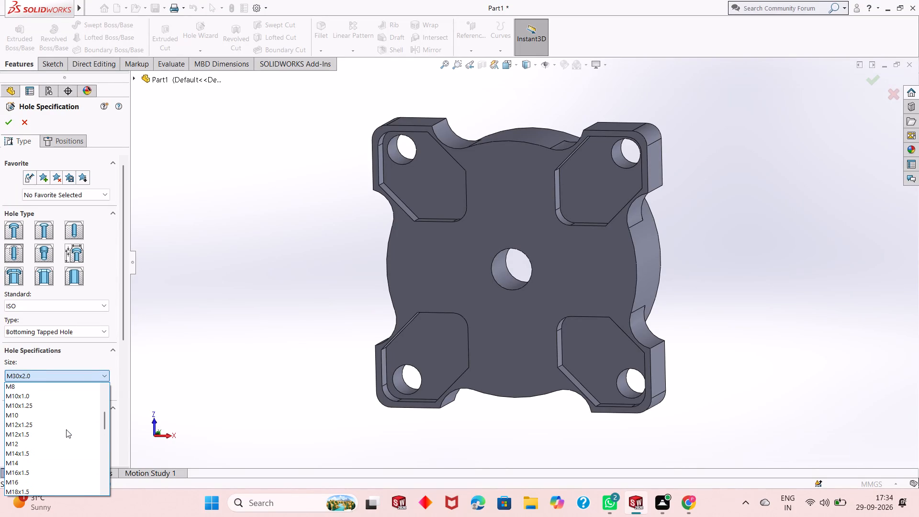
pyautogui.scroll(-4, 66, 429)
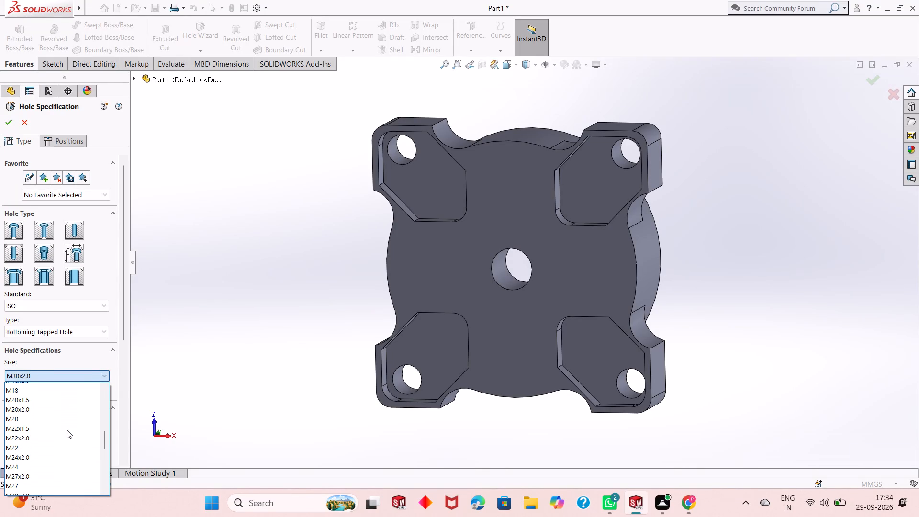
pyautogui.scroll(-3, 67, 430)
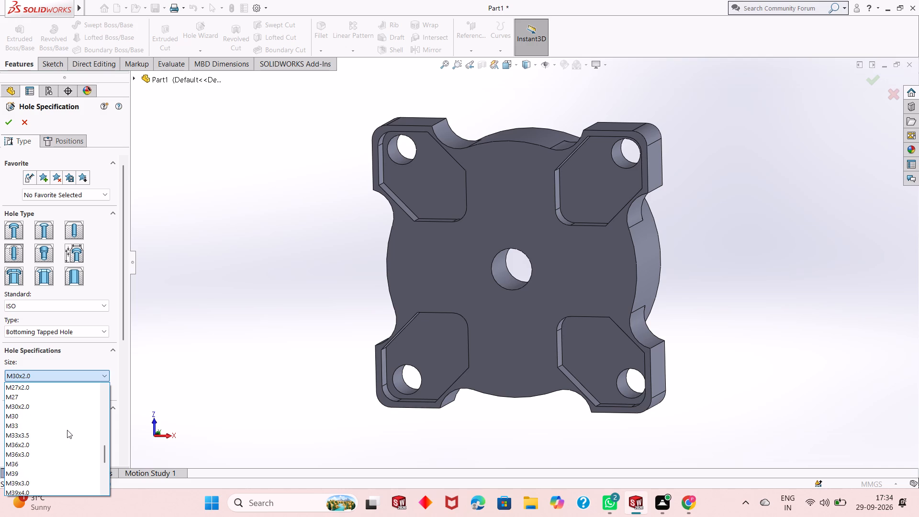
pyautogui.click(91, 375)
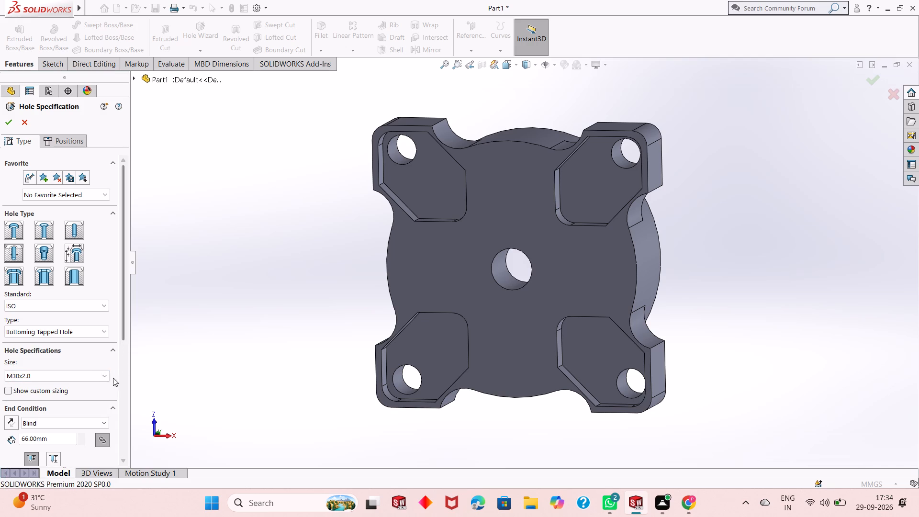
# Set both the tapped hole's blind depth and its thread depth to 16 mm.
pyautogui.moveTo(125, 336); pyautogui.dragTo(129, 346)
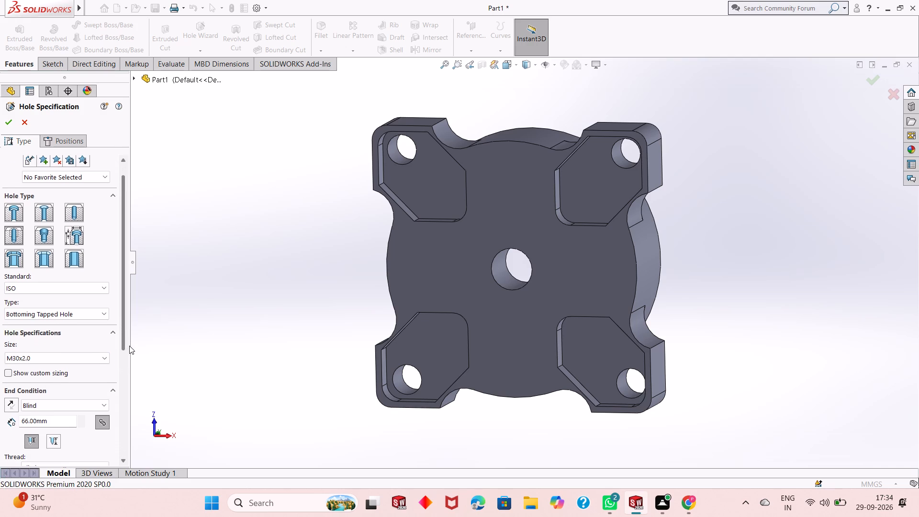
pyautogui.moveTo(129, 346); pyautogui.dragTo(134, 373)
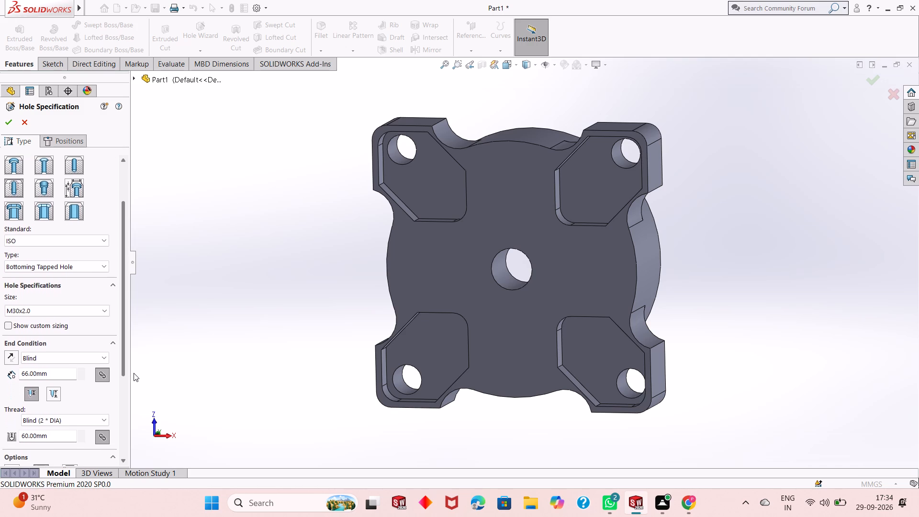
pyautogui.moveTo(134, 373); pyautogui.dragTo(137, 389)
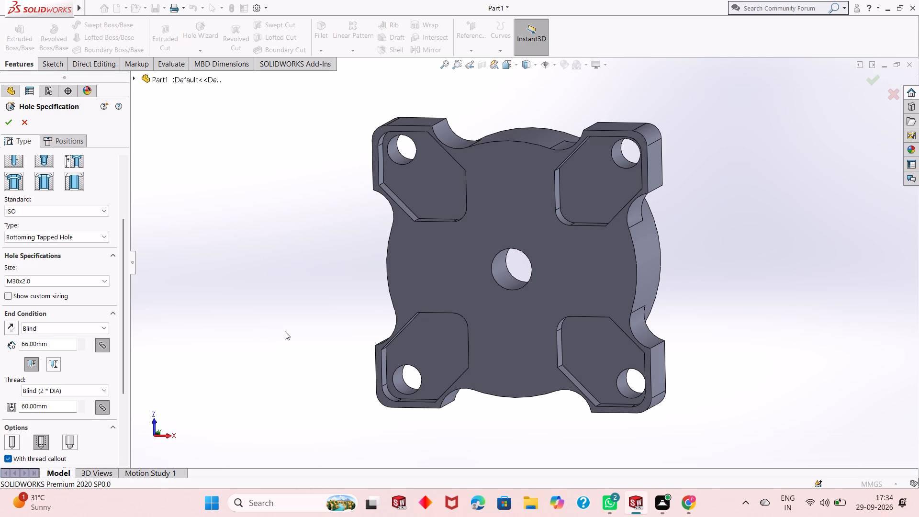
pyautogui.click(51, 343)
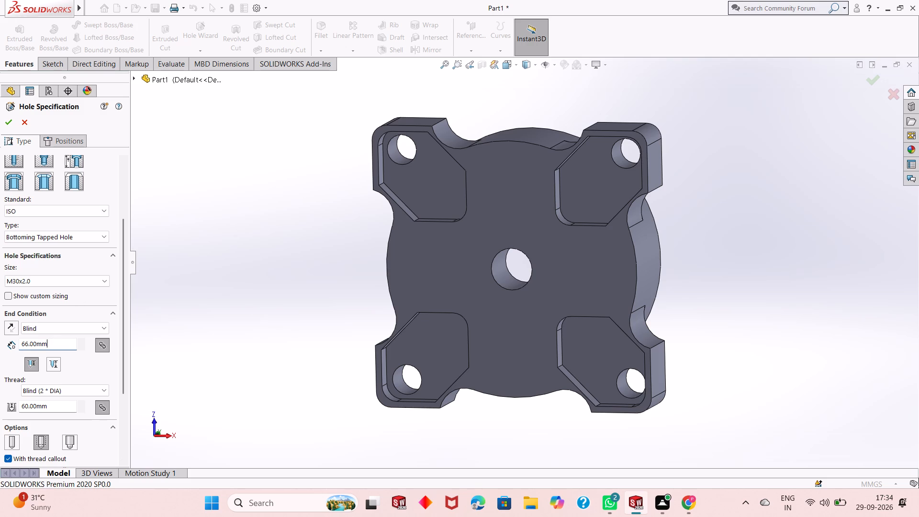
pyautogui.doubleClick(50, 346)
pyautogui.write('16')
pyautogui.press('Return')
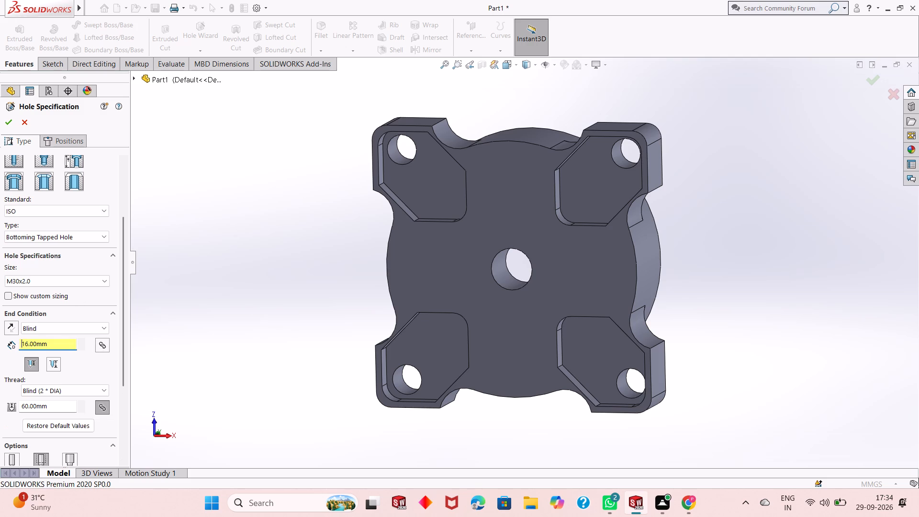
pyautogui.doubleClick(51, 406)
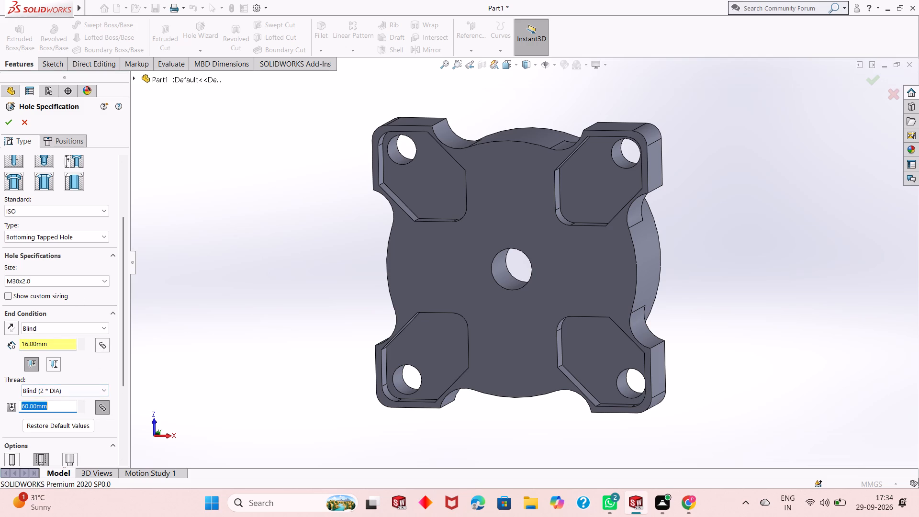
pyautogui.write('16')
pyautogui.press('Return')
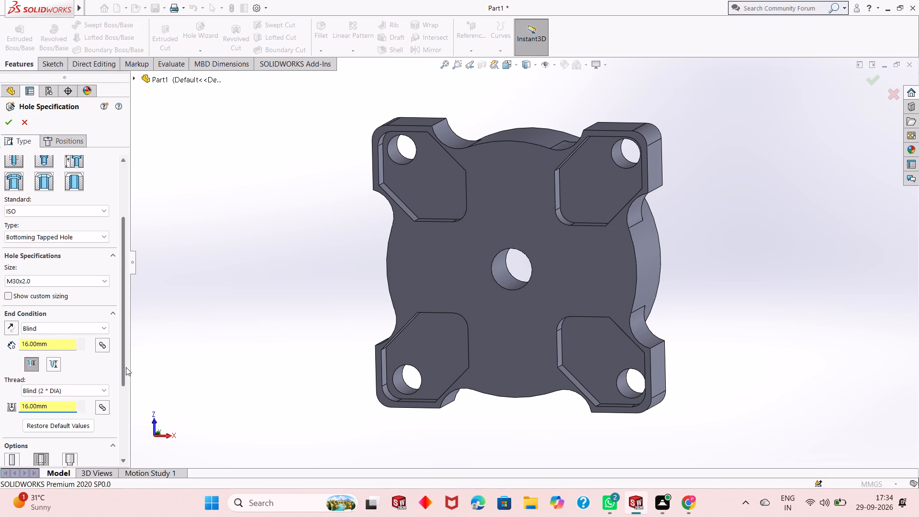
# Turn off the thread class option for the tapped hole.
pyautogui.scroll(-2, 126, 367)
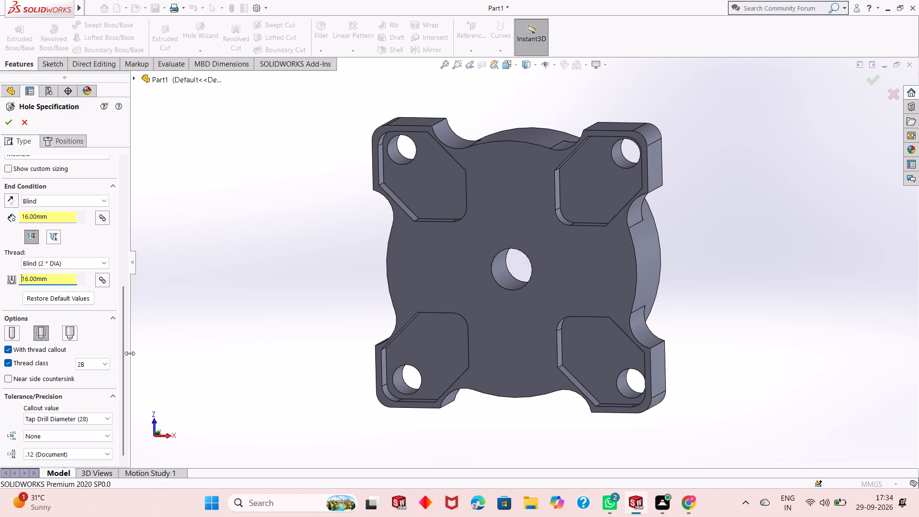
pyautogui.click(12, 364)
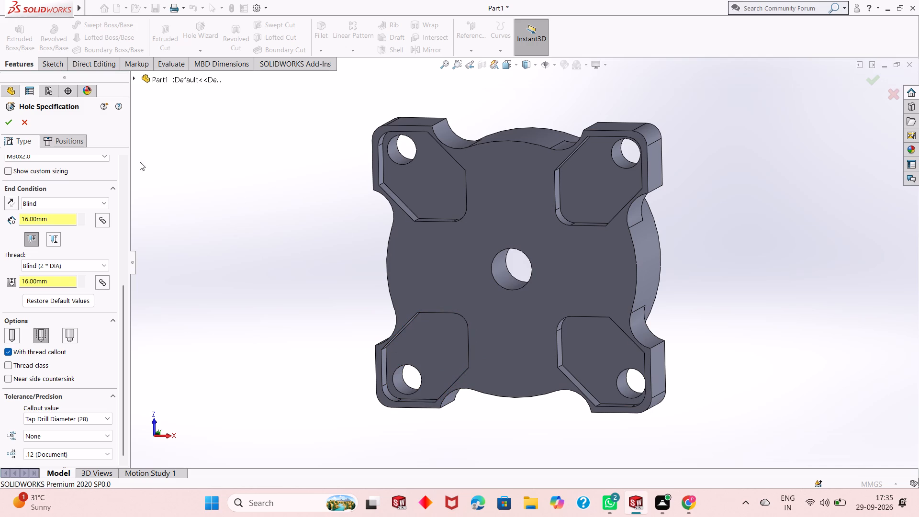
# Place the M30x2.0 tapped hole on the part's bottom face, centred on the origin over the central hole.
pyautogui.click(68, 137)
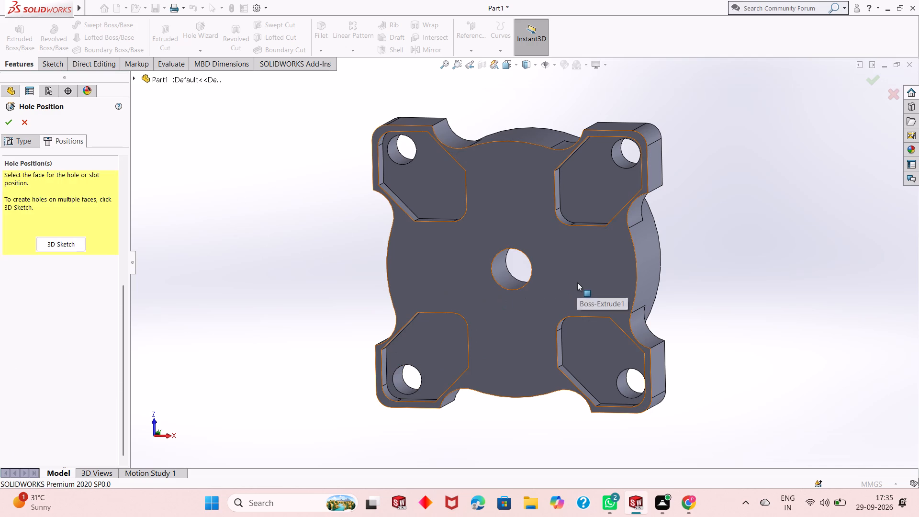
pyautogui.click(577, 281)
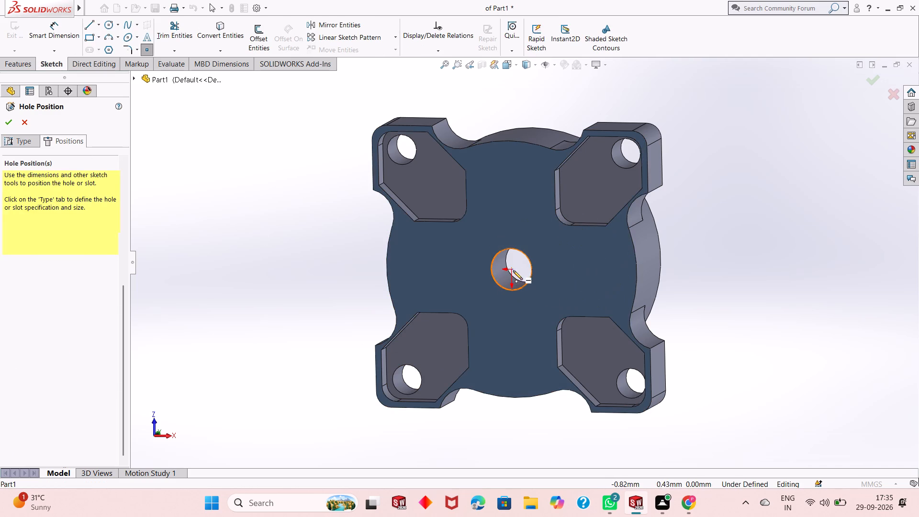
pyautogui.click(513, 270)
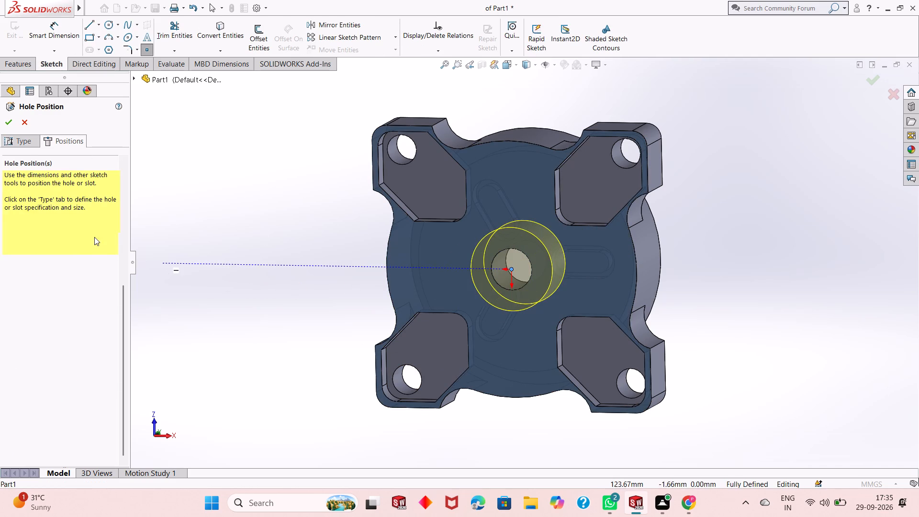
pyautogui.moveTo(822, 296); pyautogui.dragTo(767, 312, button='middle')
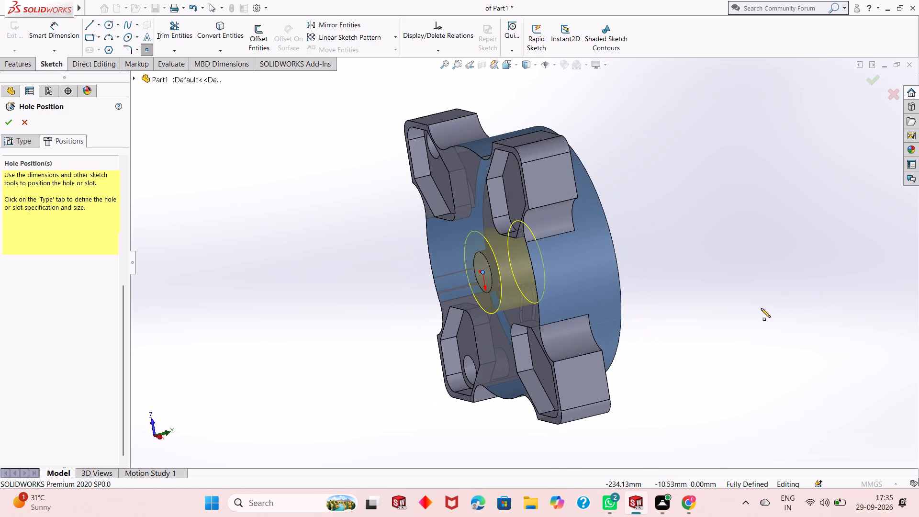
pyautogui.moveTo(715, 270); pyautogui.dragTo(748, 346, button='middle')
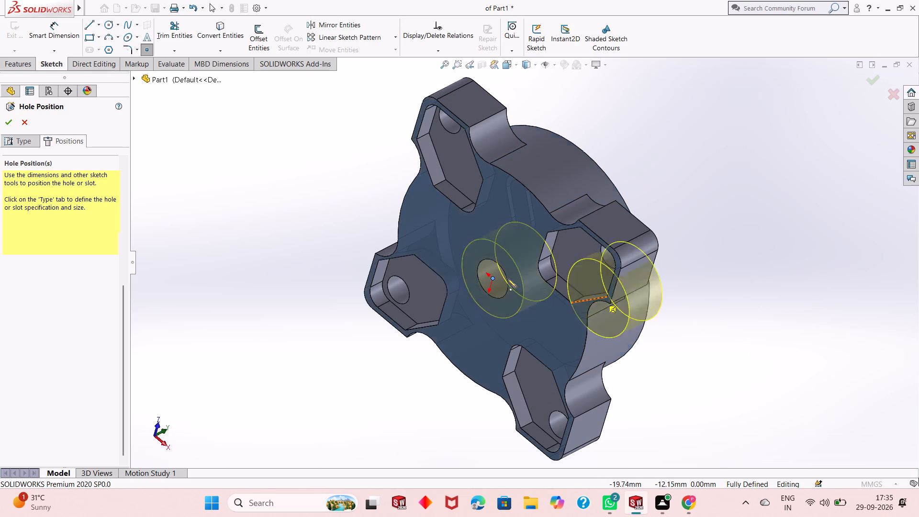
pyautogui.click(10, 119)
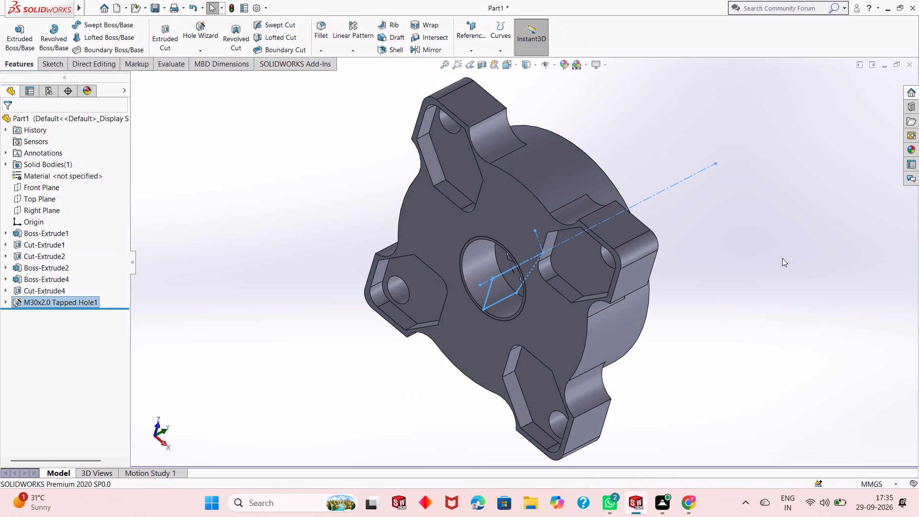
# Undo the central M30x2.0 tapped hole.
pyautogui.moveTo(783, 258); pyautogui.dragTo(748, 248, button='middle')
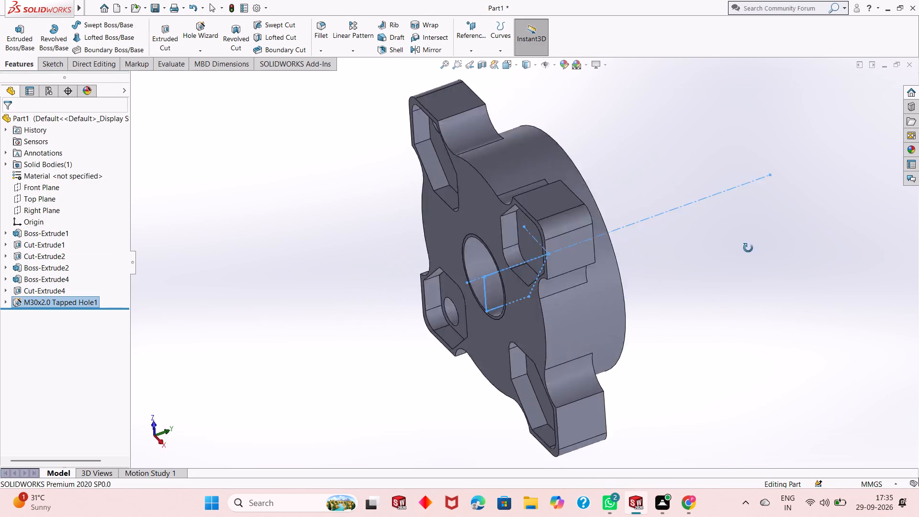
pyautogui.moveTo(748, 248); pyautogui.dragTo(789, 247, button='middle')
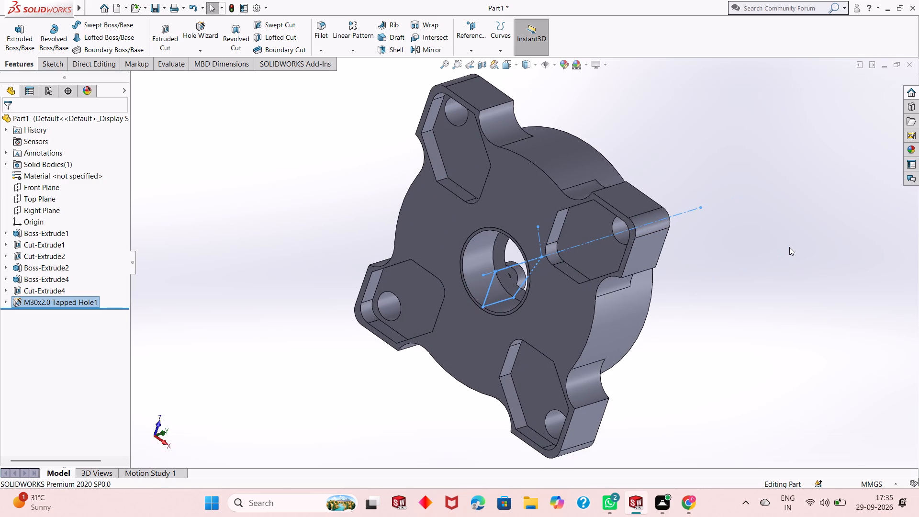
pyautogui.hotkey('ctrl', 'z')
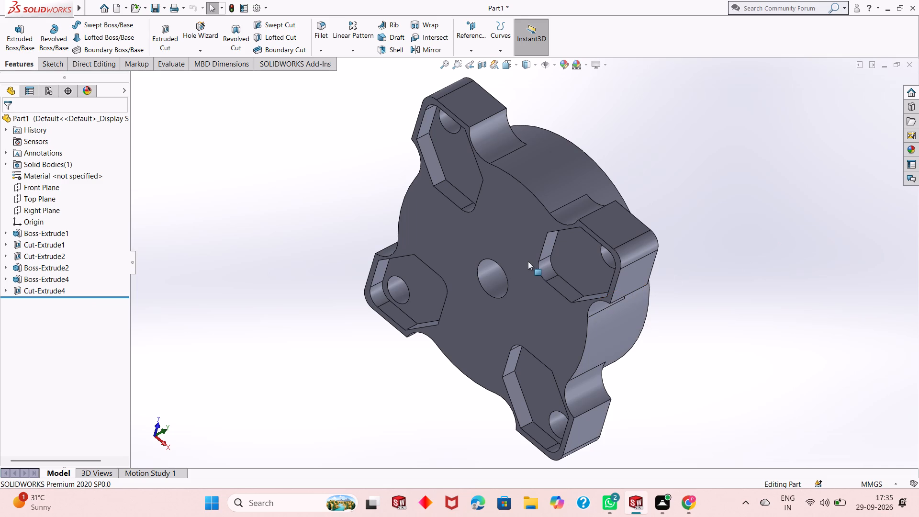
# On a new sketch on the bottom face, draw a circle about 31.6 mm in diameter centred on the origin.
pyautogui.scroll(-3, 522, 260)
pyautogui.scroll(4, 523, 273)
pyautogui.moveTo(641, 312); pyautogui.dragTo(646, 294, button='middle')
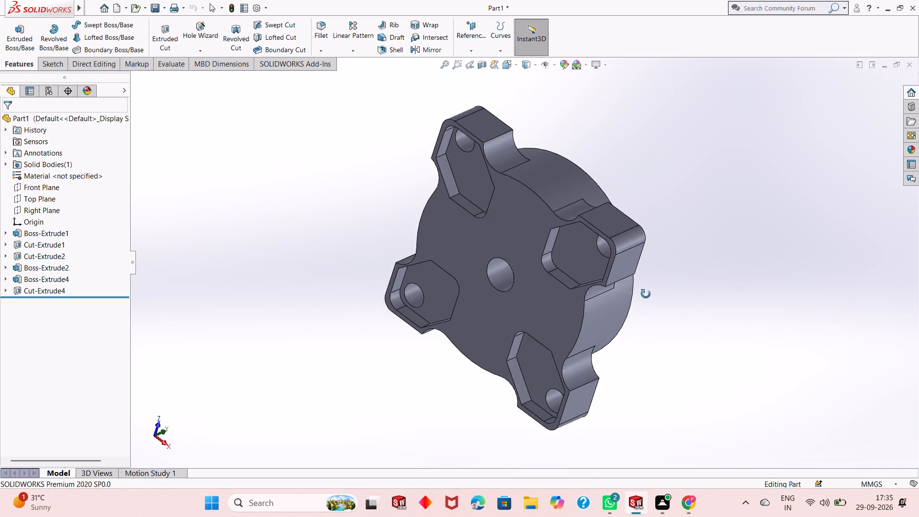
pyautogui.moveTo(646, 294); pyautogui.dragTo(699, 249, button='middle')
pyautogui.click(556, 235)
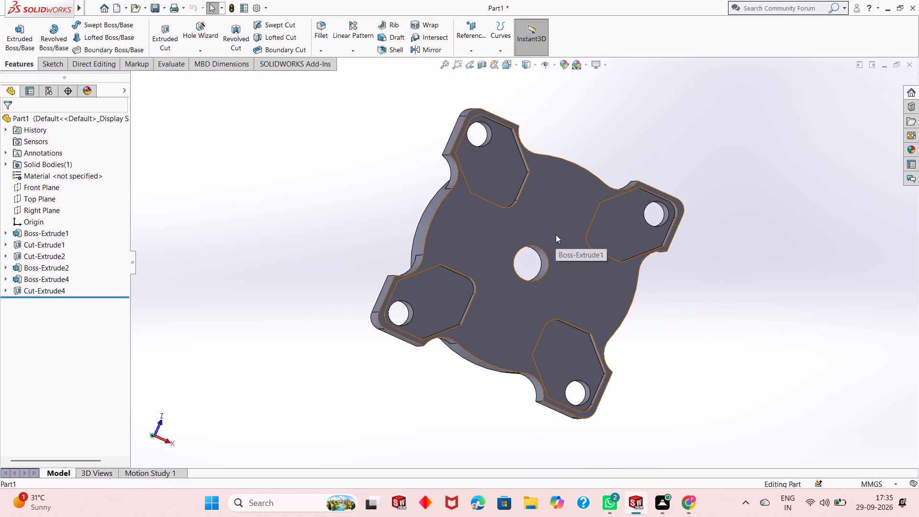
pyautogui.click(600, 203)
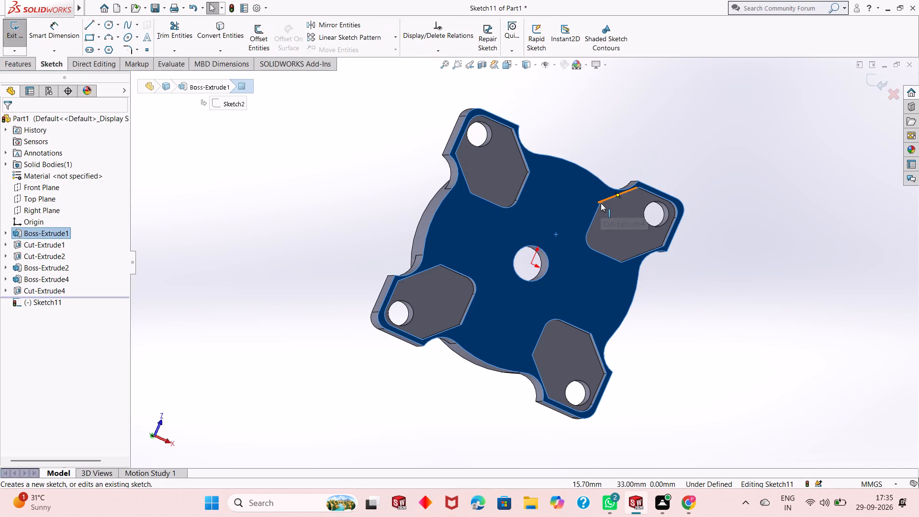
pyautogui.hotkey('ctrl', '8')
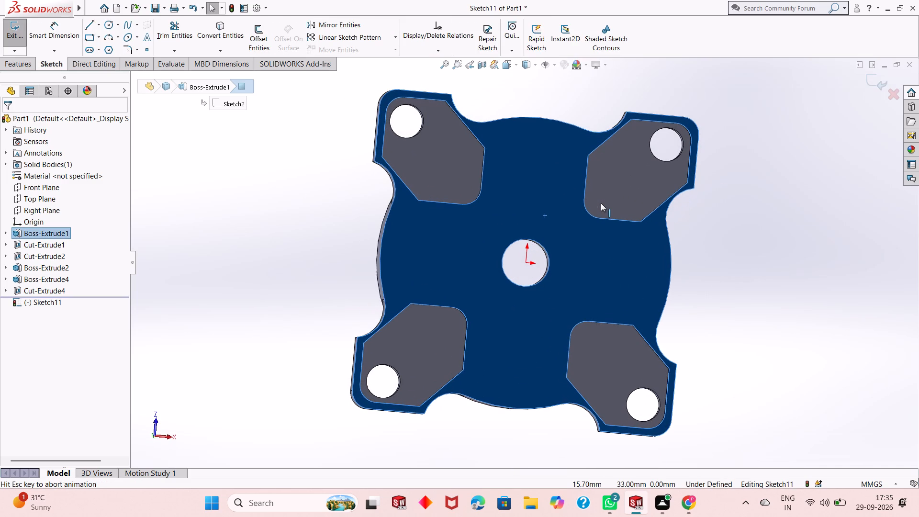
pyautogui.press('Escape')
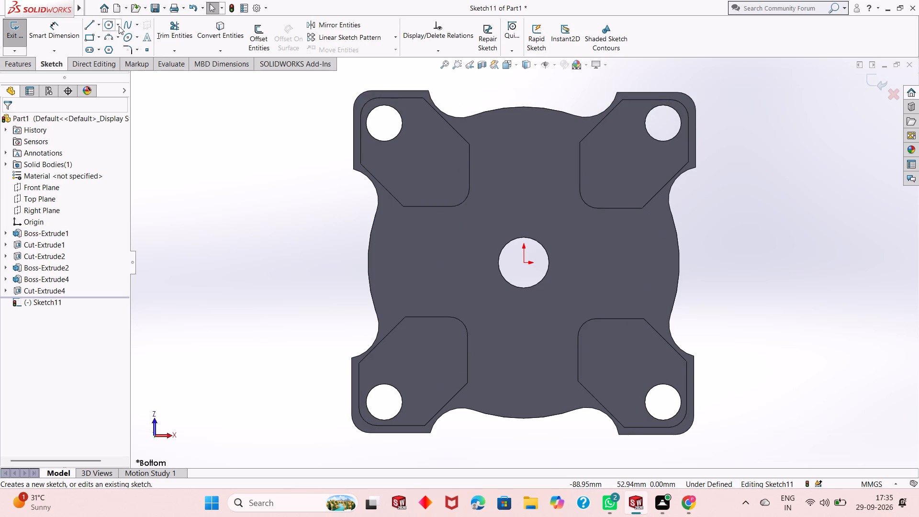
pyautogui.click(109, 22)
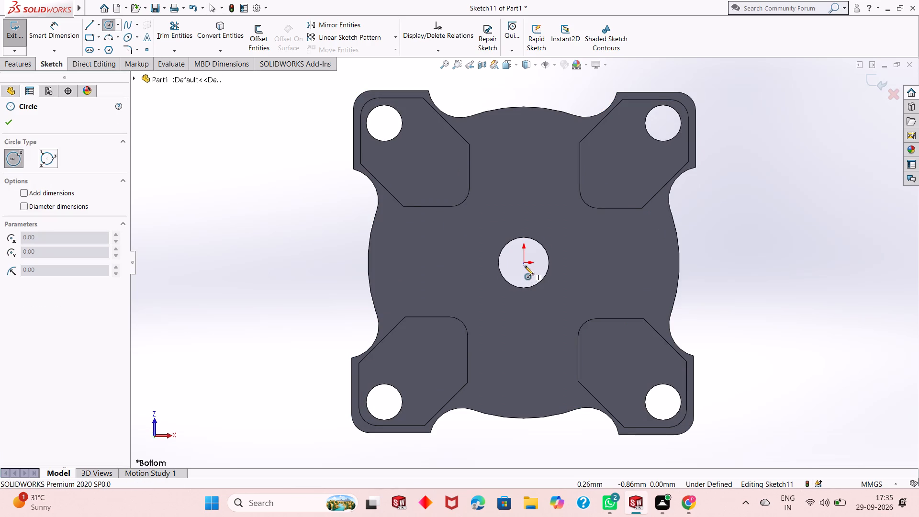
pyautogui.click(525, 263)
pyautogui.click(542, 208)
pyautogui.press('Escape')
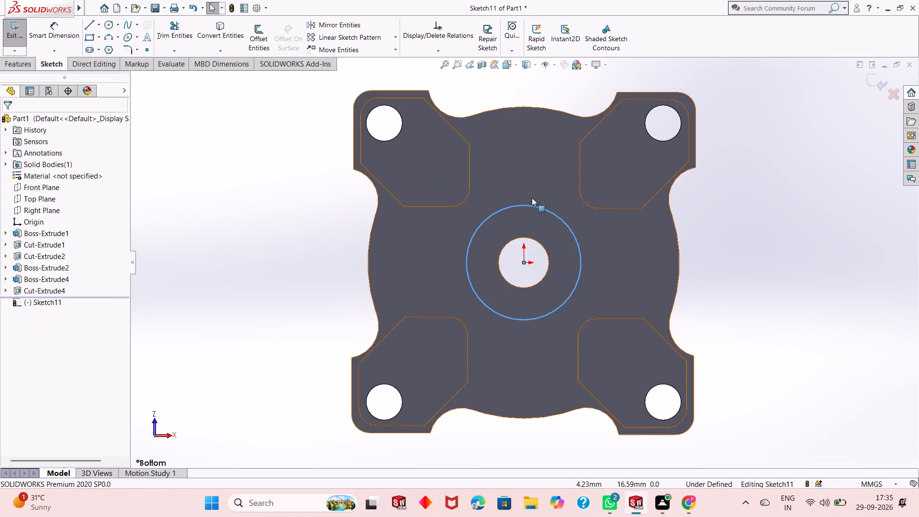
pyautogui.press('Escape')
pyautogui.press('Escape')
# Dimension the circle around the central hole to a 30 mm diameter.
pyautogui.click(60, 35)
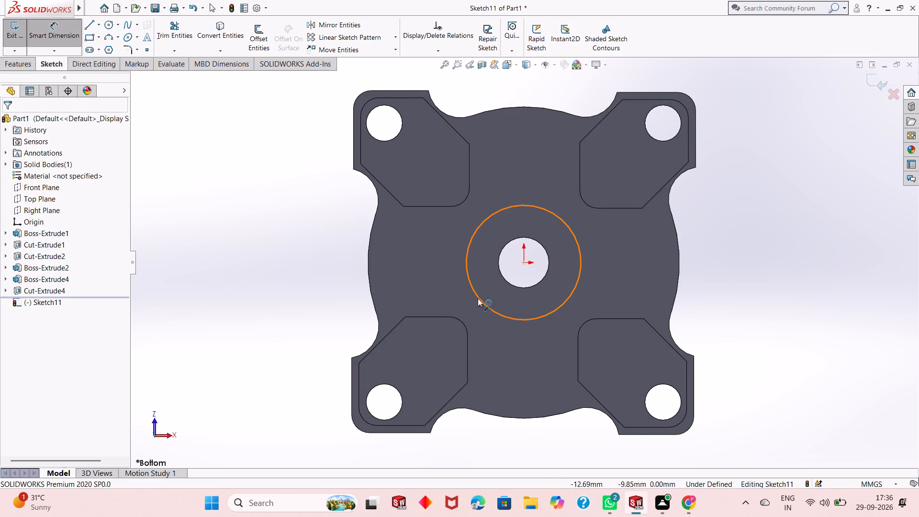
pyautogui.click(478, 299)
pyautogui.click(288, 363)
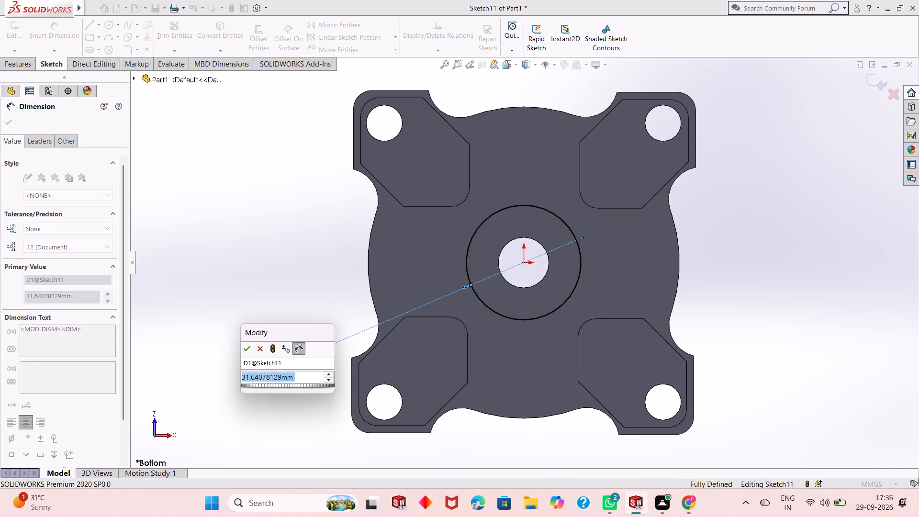
pyautogui.write('30')
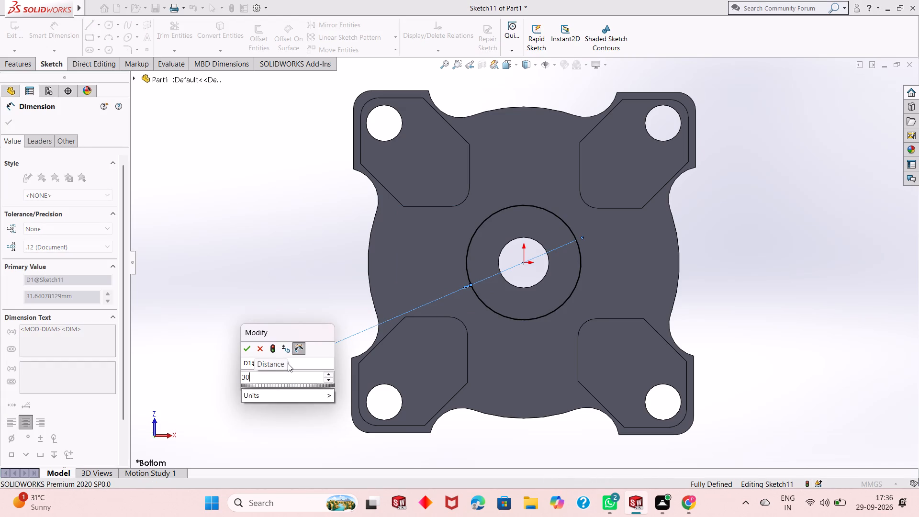
pyautogui.press('Return')
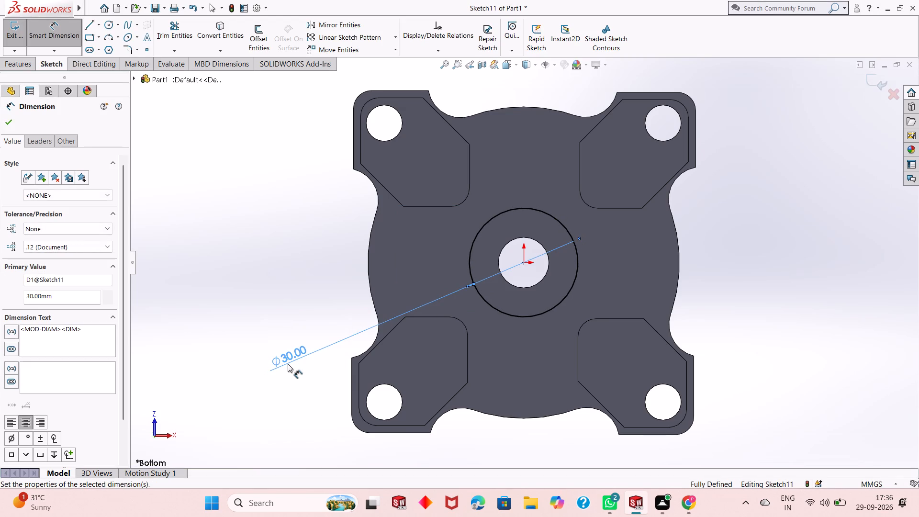
pyautogui.click(11, 120)
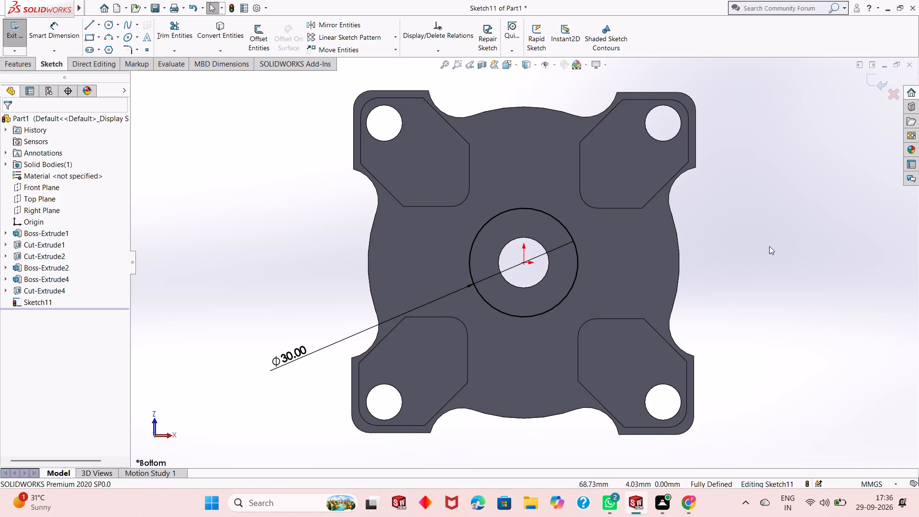
# Extrude the 30 mm circle as a blind boss 16 mm outward from the bottom face, merged with the body.
pyautogui.scroll(1, 579, 281)
pyautogui.moveTo(684, 270); pyautogui.dragTo(643, 292, button='middle')
pyautogui.click(25, 63)
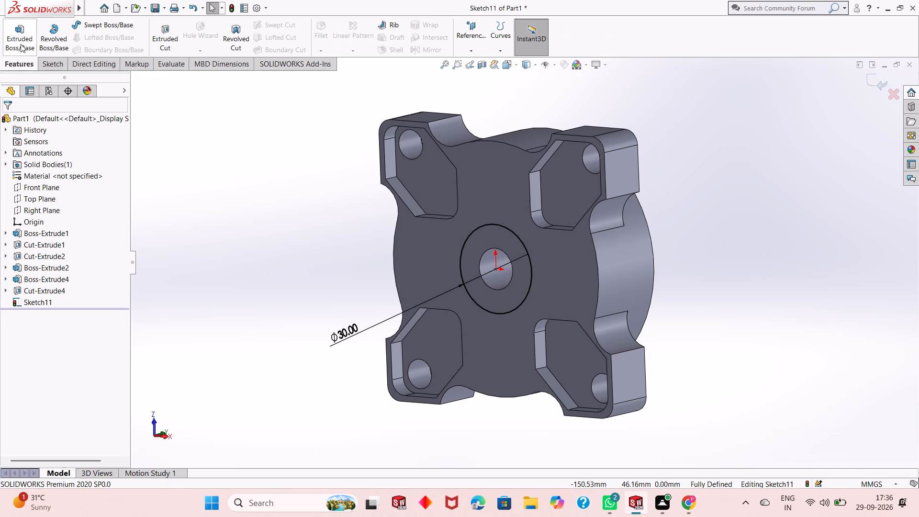
pyautogui.click(21, 44)
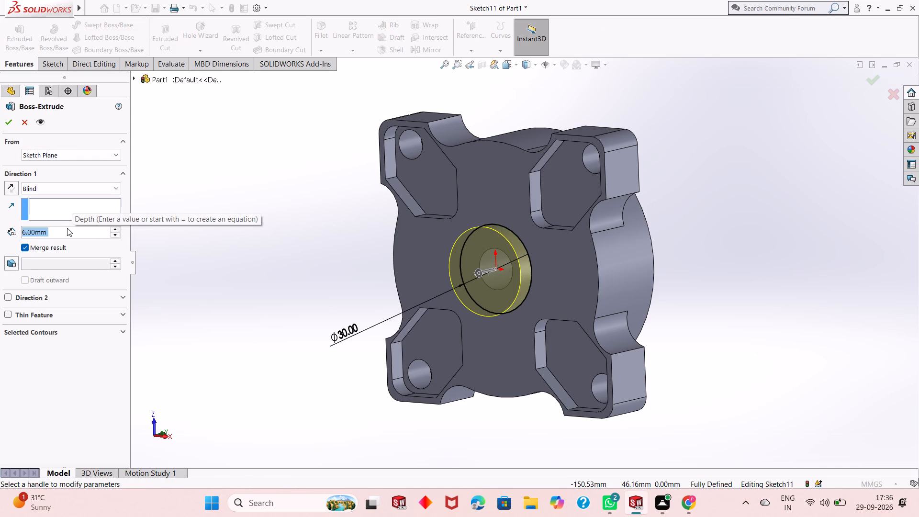
pyautogui.write('16')
pyautogui.press('Return')
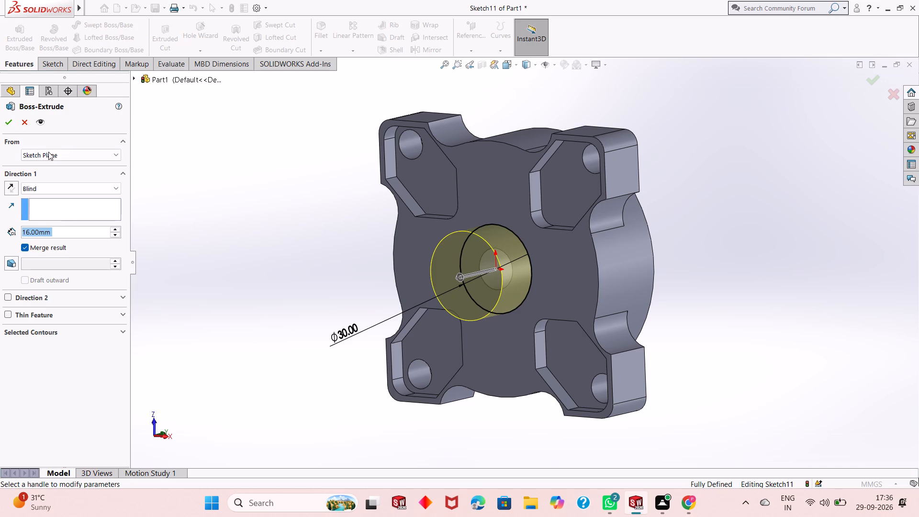
pyautogui.click(9, 124)
pyautogui.press('Escape')
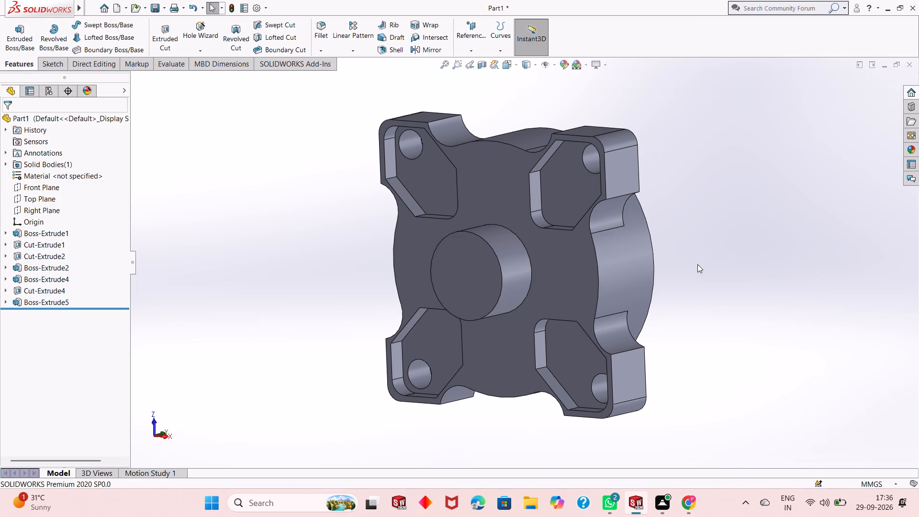
# On a new sketch on the central boss's end face, draw a circle about 20 mm in diameter centred on the origin.
pyautogui.moveTo(700, 260); pyautogui.dragTo(662, 271, button='middle')
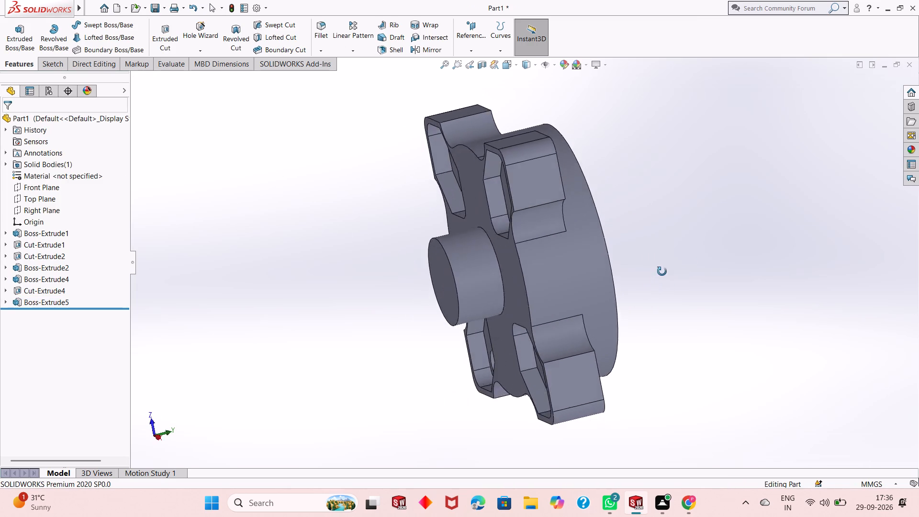
pyautogui.moveTo(662, 271); pyautogui.dragTo(672, 345, button='middle')
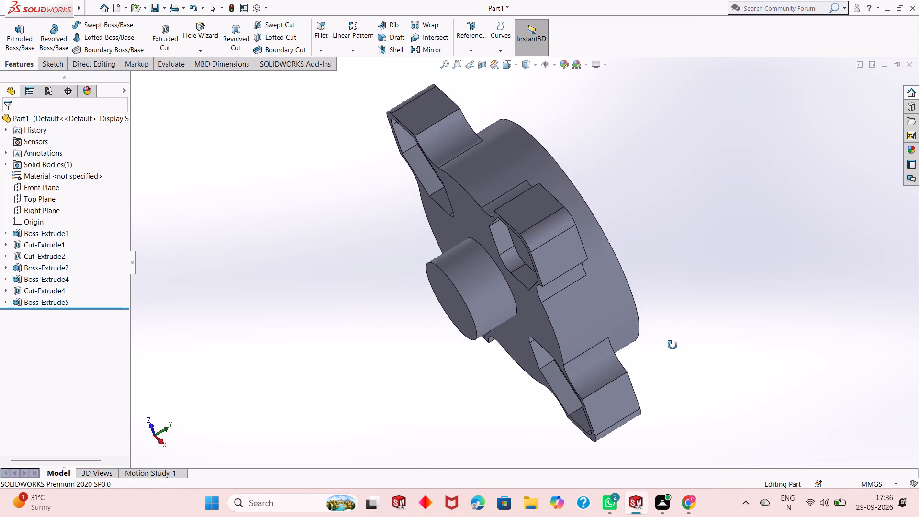
pyautogui.moveTo(672, 345); pyautogui.dragTo(807, 249, button='middle')
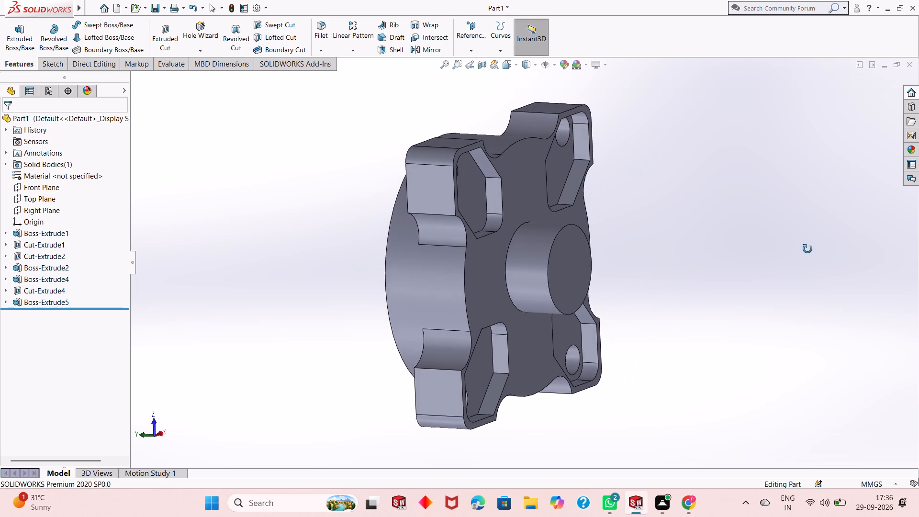
pyautogui.moveTo(807, 249); pyautogui.dragTo(735, 260, button='middle')
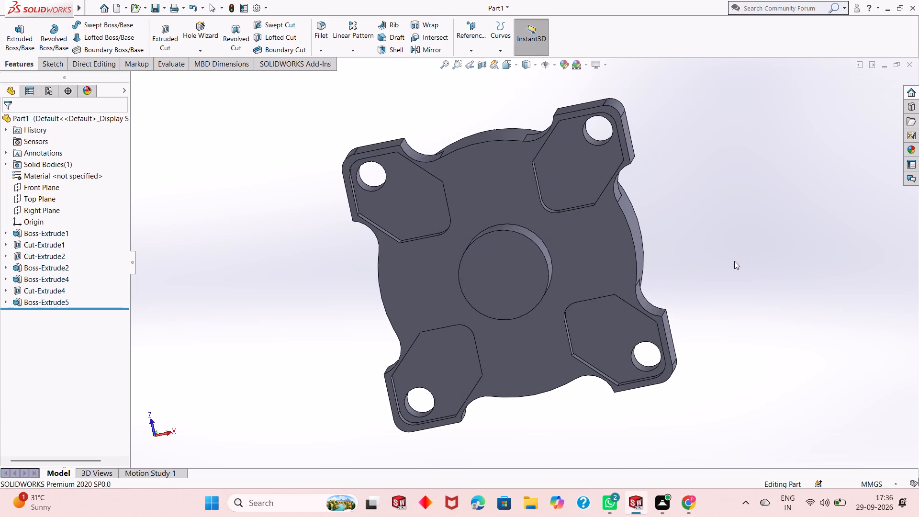
pyautogui.click(525, 266)
pyautogui.click(571, 236)
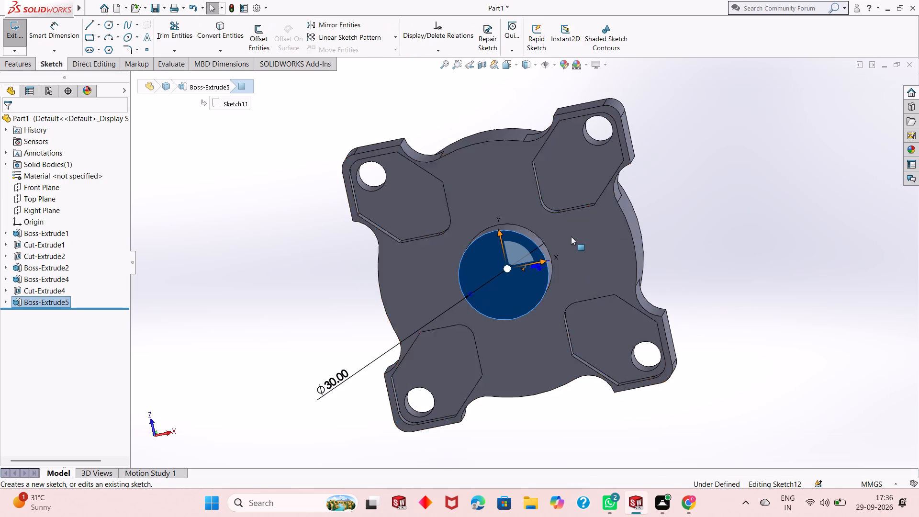
pyautogui.hotkey('ctrl', '8')
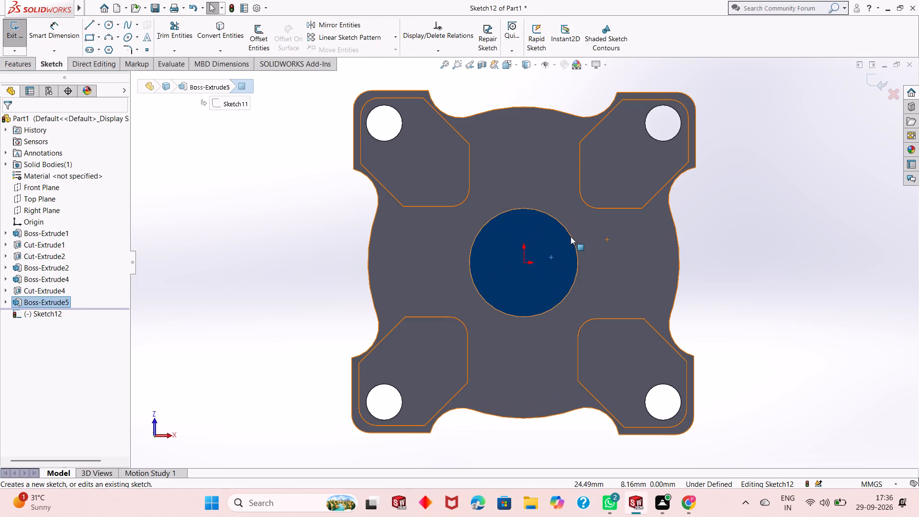
pyautogui.press('Escape')
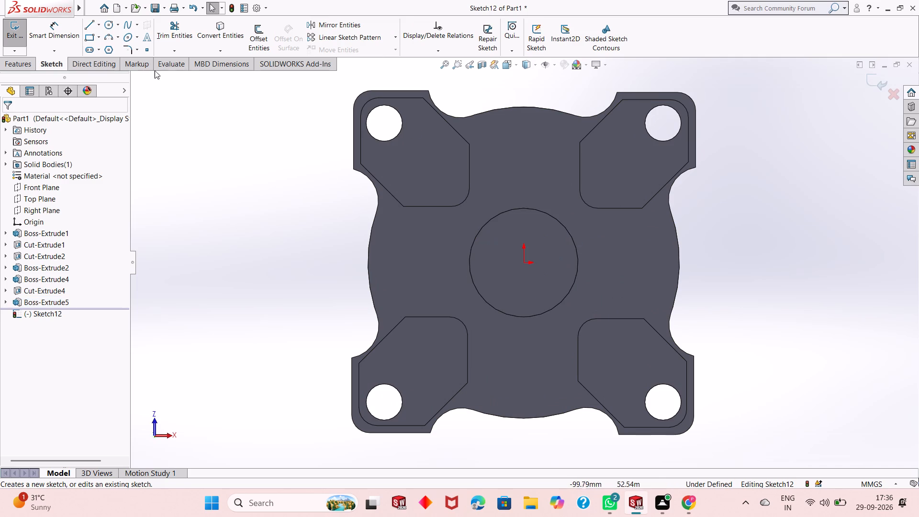
pyautogui.click(105, 22)
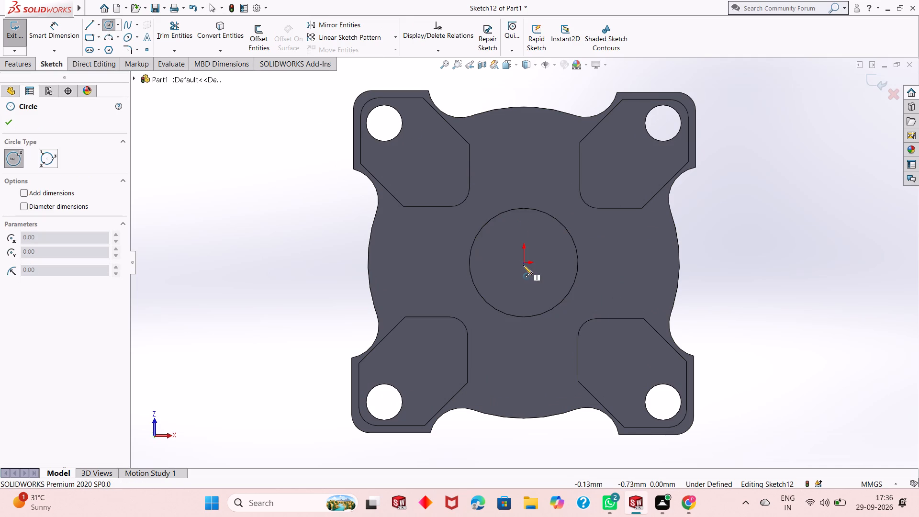
pyautogui.click(524, 264)
pyautogui.click(532, 227)
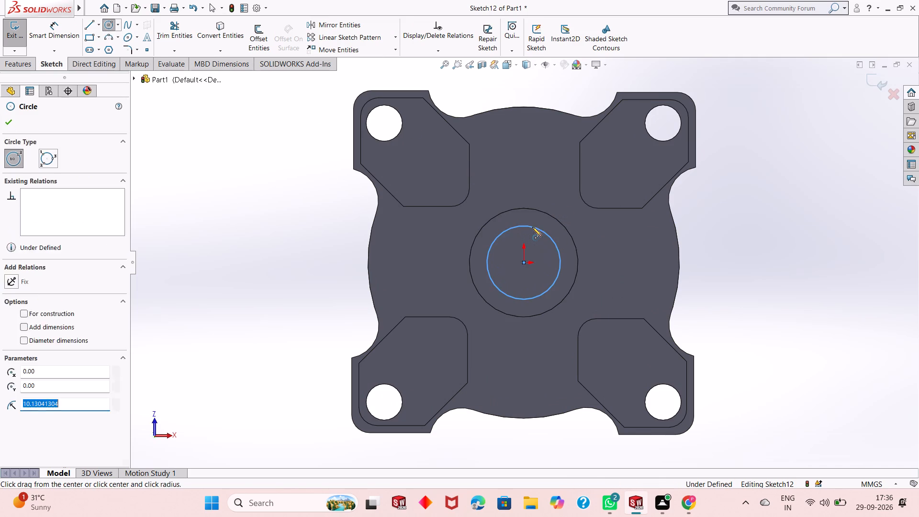
pyautogui.press('Escape')
pyautogui.press('Escape')
pyautogui.press('Escape')
pyautogui.press('Escape')
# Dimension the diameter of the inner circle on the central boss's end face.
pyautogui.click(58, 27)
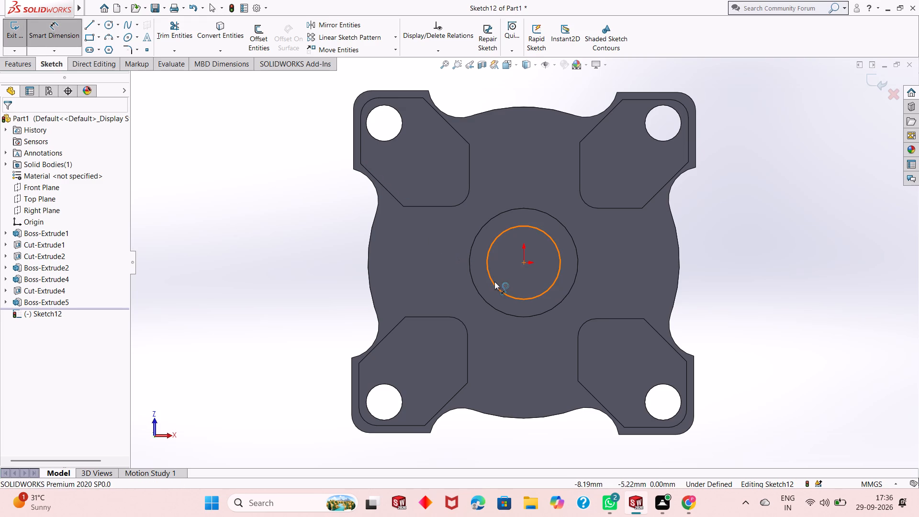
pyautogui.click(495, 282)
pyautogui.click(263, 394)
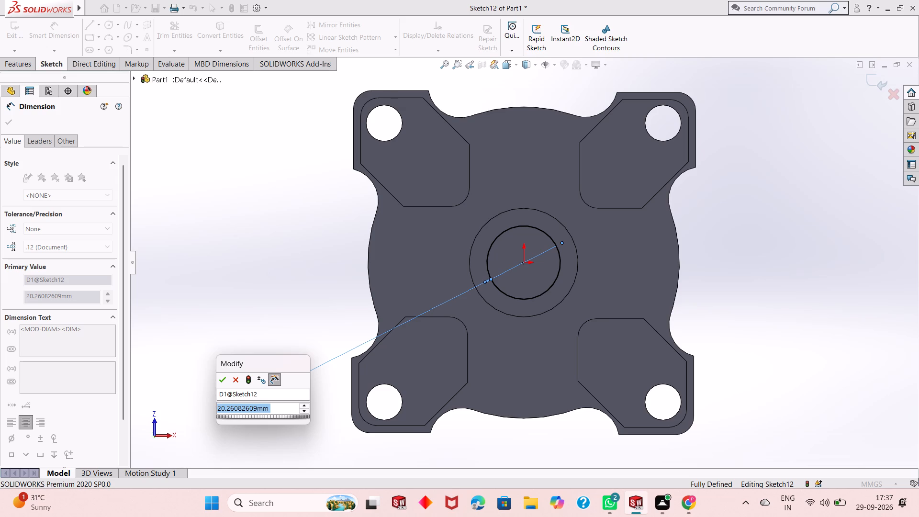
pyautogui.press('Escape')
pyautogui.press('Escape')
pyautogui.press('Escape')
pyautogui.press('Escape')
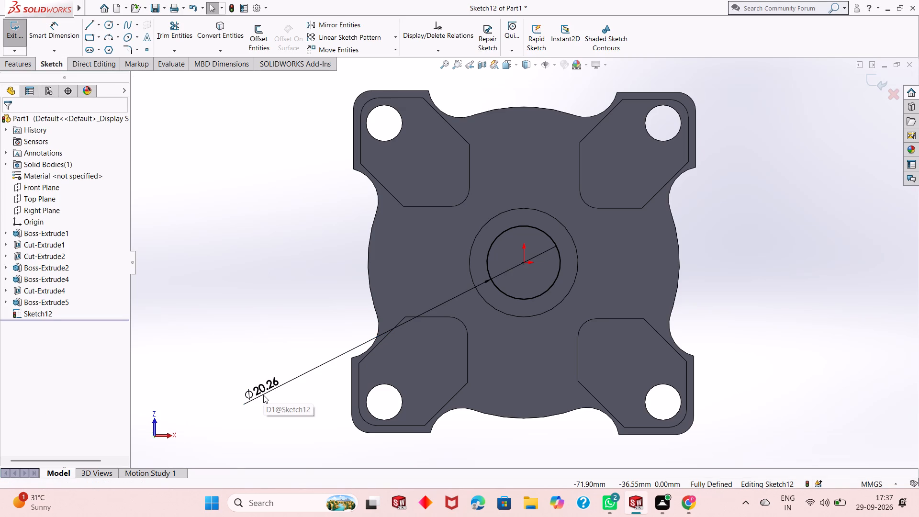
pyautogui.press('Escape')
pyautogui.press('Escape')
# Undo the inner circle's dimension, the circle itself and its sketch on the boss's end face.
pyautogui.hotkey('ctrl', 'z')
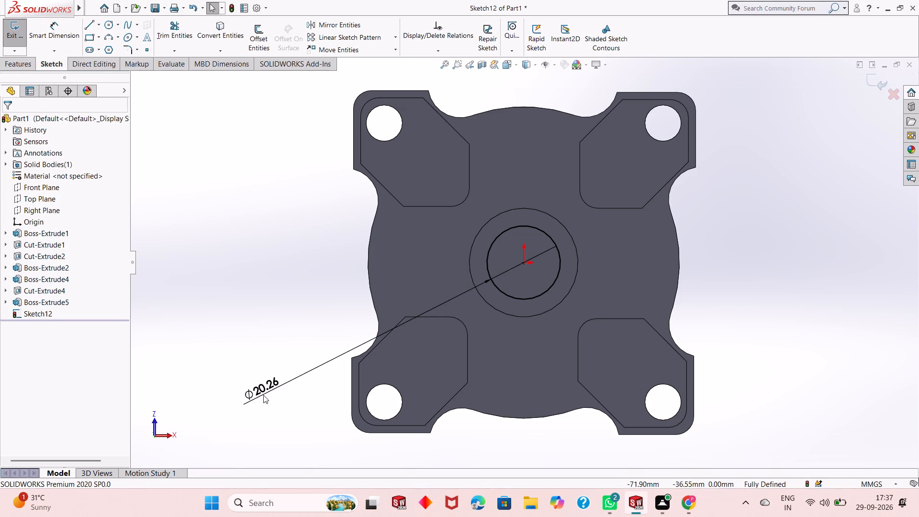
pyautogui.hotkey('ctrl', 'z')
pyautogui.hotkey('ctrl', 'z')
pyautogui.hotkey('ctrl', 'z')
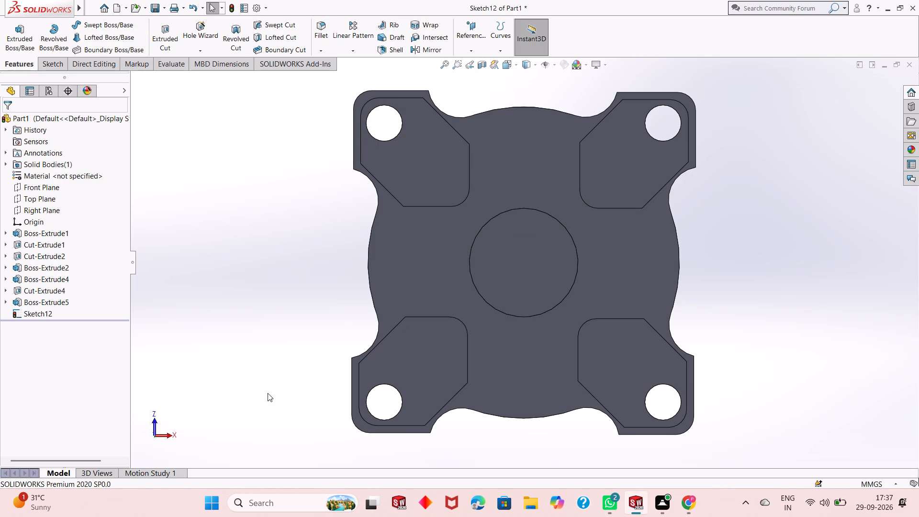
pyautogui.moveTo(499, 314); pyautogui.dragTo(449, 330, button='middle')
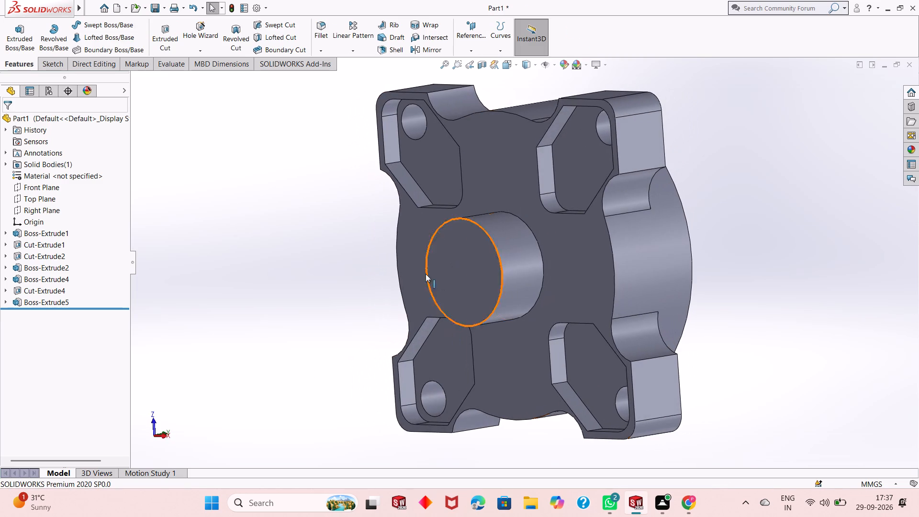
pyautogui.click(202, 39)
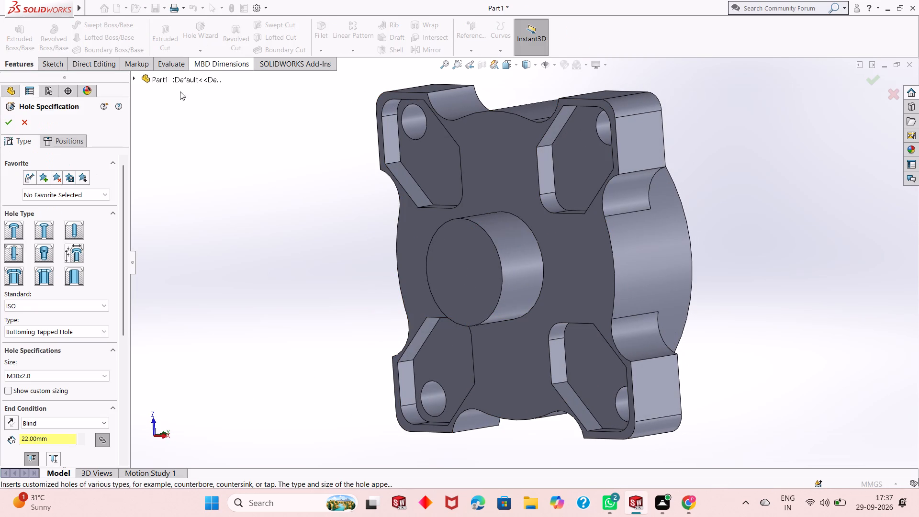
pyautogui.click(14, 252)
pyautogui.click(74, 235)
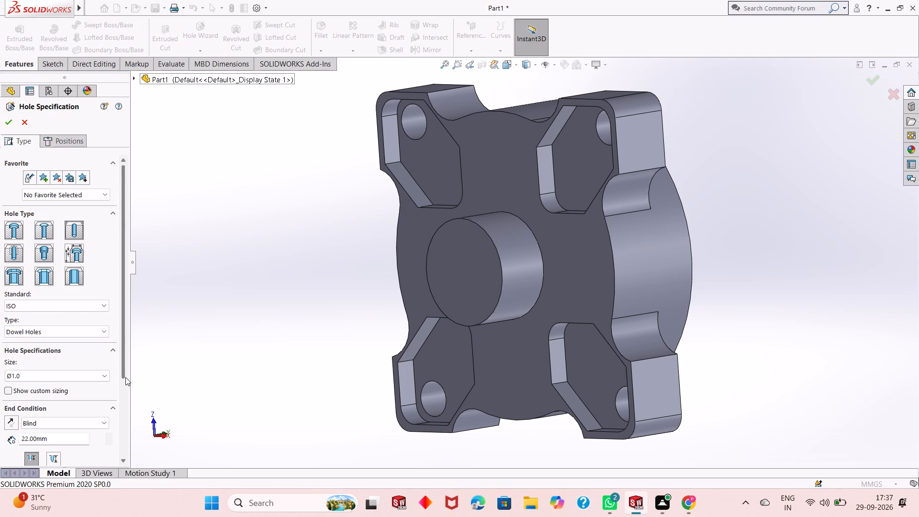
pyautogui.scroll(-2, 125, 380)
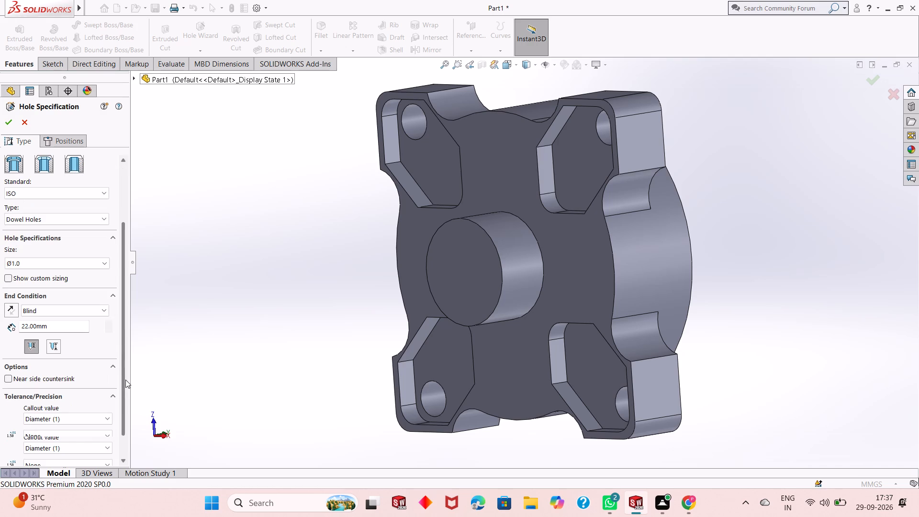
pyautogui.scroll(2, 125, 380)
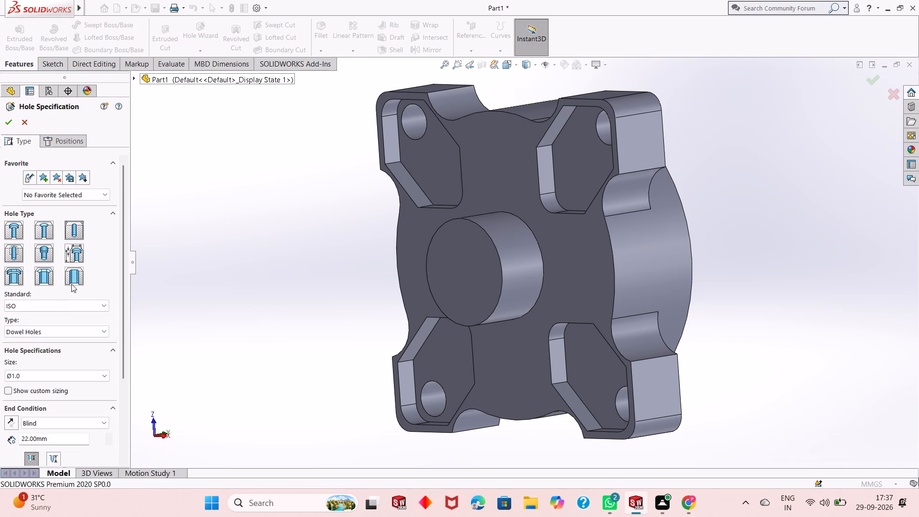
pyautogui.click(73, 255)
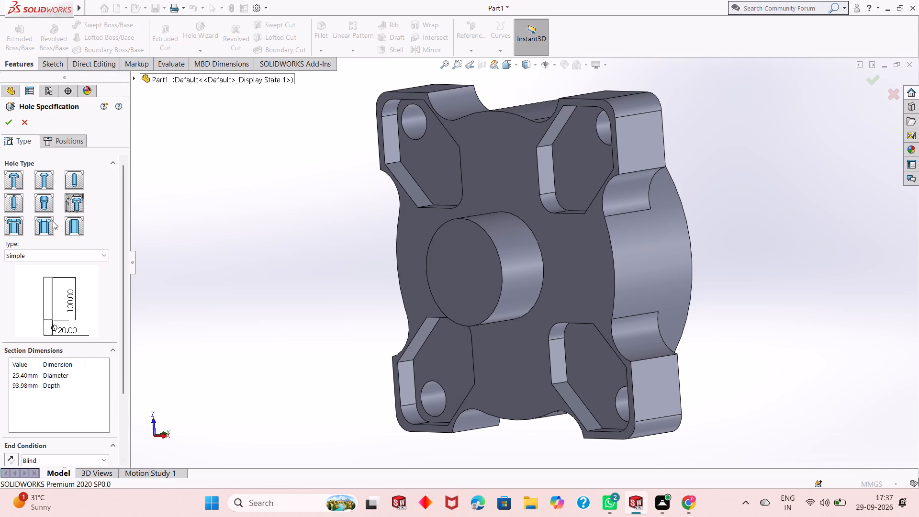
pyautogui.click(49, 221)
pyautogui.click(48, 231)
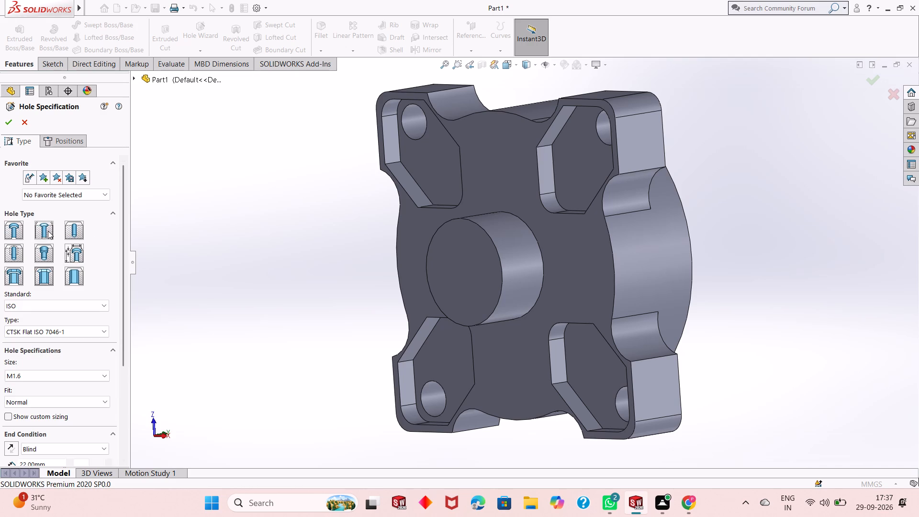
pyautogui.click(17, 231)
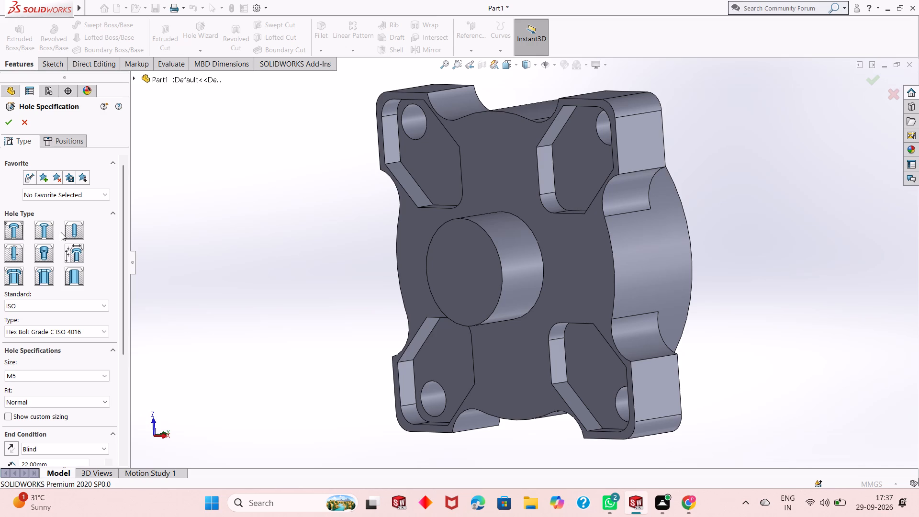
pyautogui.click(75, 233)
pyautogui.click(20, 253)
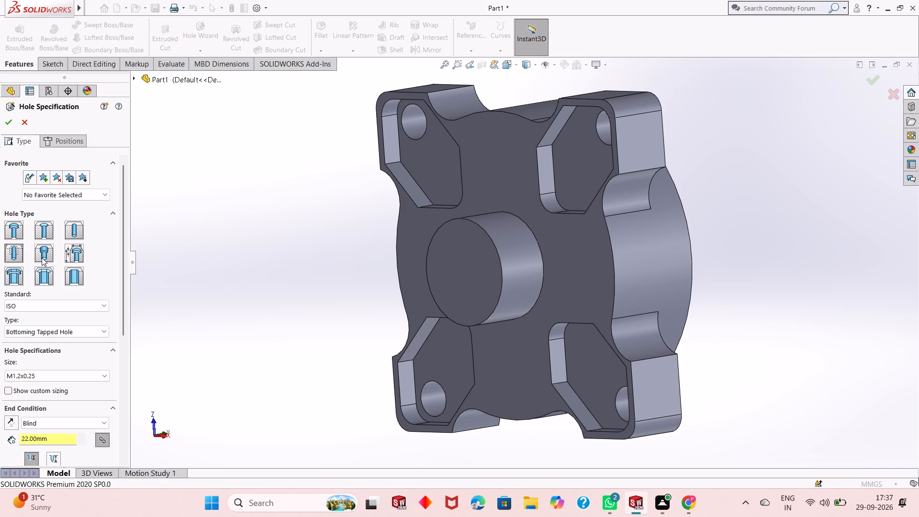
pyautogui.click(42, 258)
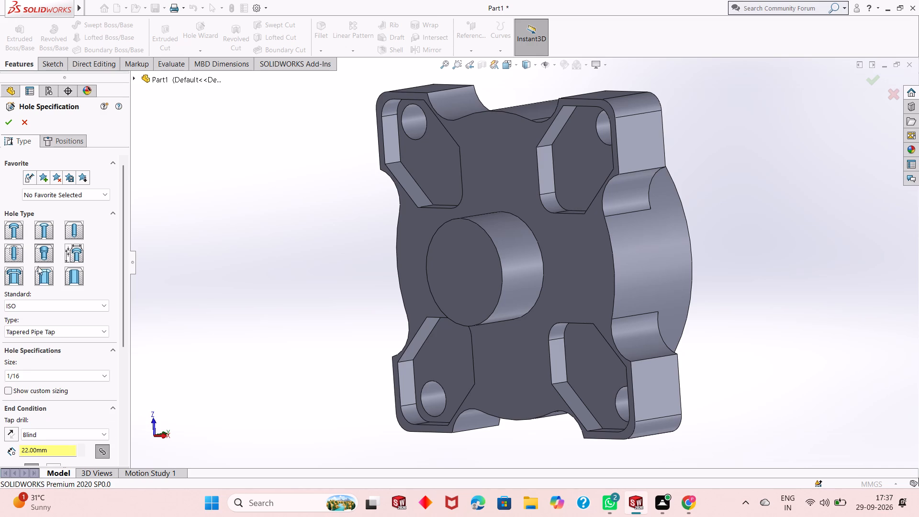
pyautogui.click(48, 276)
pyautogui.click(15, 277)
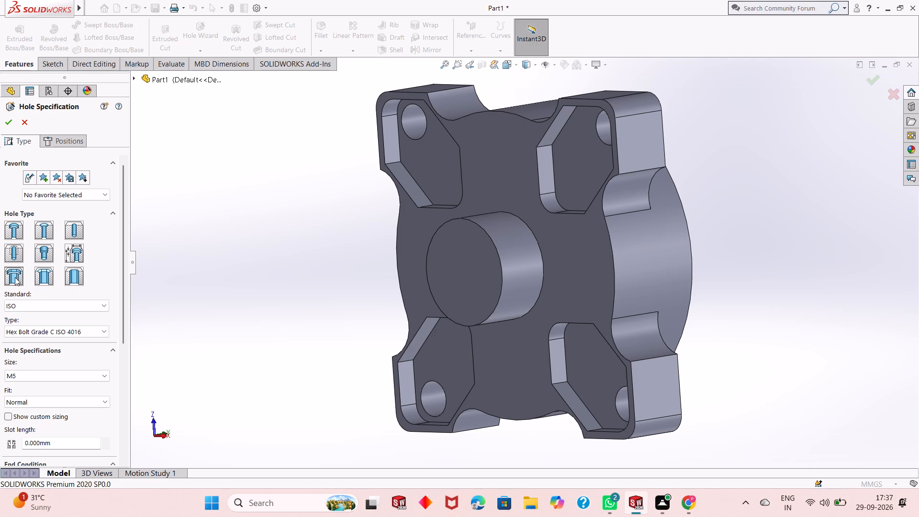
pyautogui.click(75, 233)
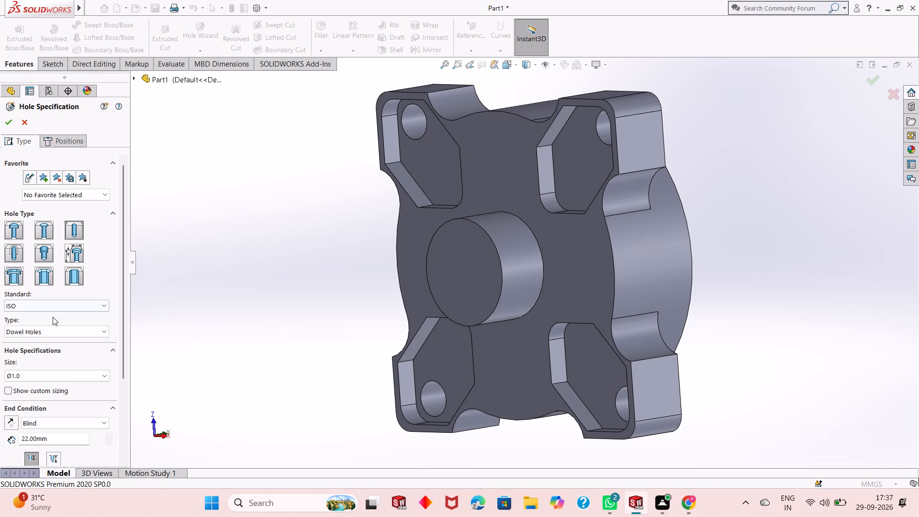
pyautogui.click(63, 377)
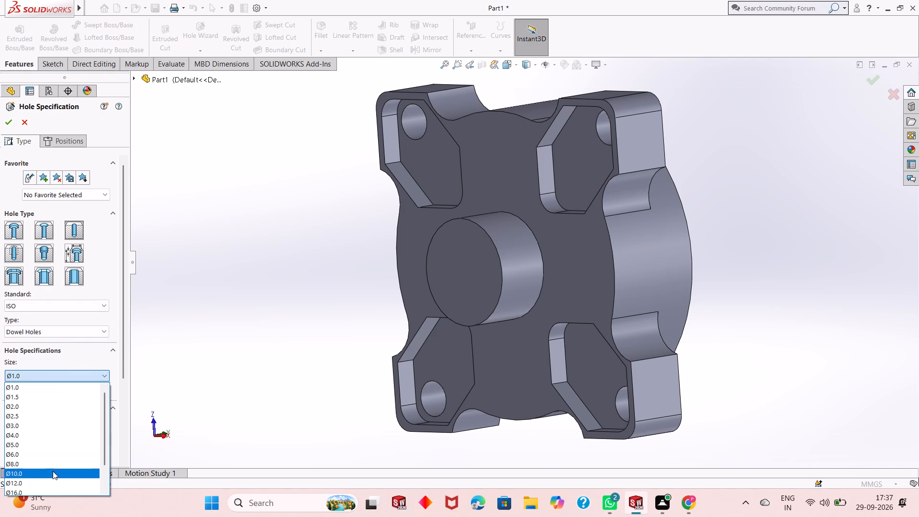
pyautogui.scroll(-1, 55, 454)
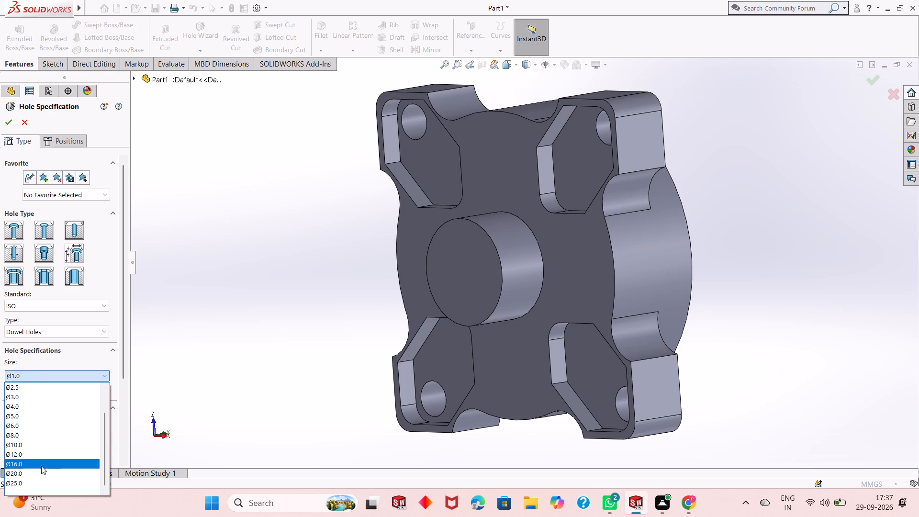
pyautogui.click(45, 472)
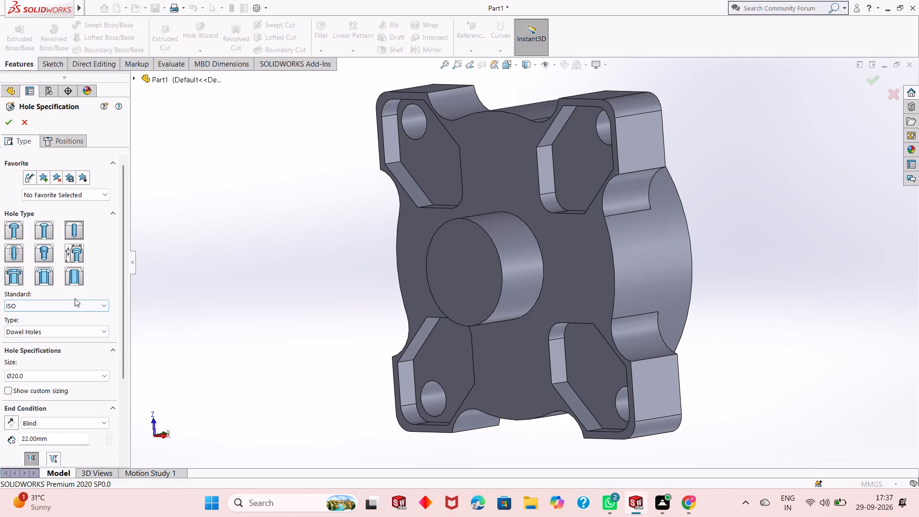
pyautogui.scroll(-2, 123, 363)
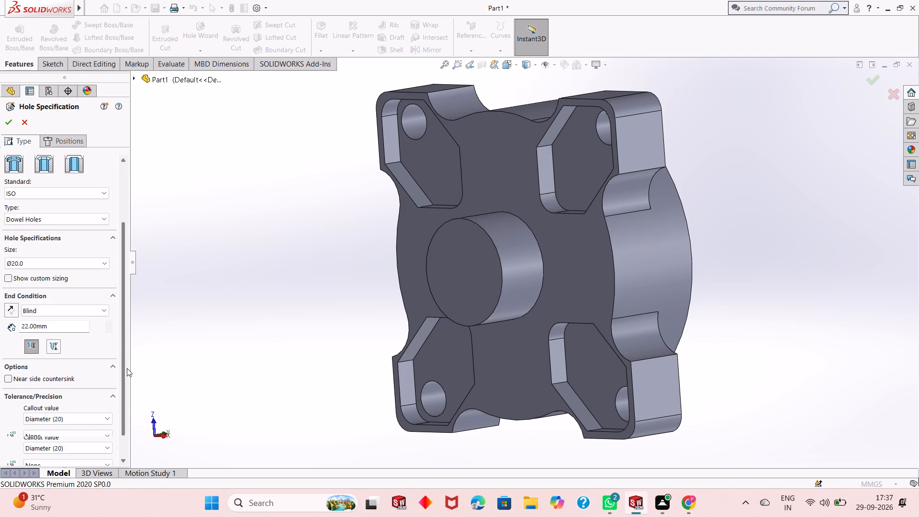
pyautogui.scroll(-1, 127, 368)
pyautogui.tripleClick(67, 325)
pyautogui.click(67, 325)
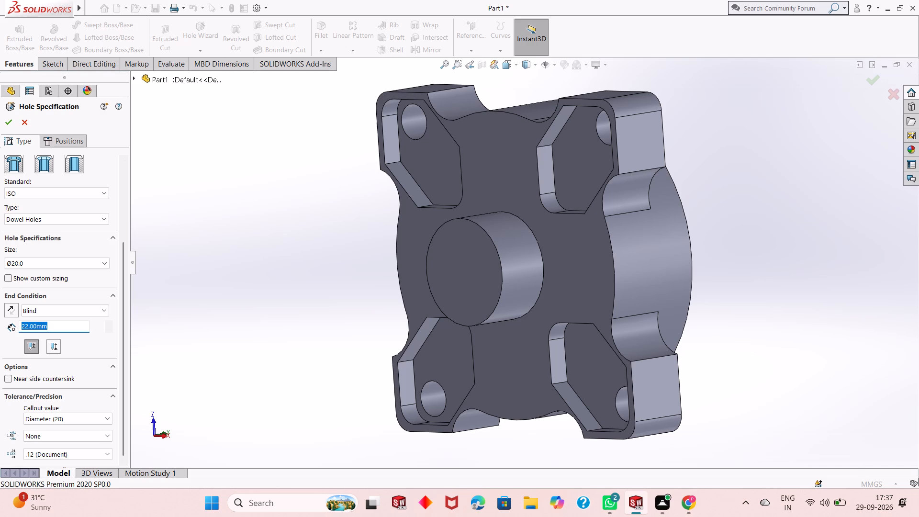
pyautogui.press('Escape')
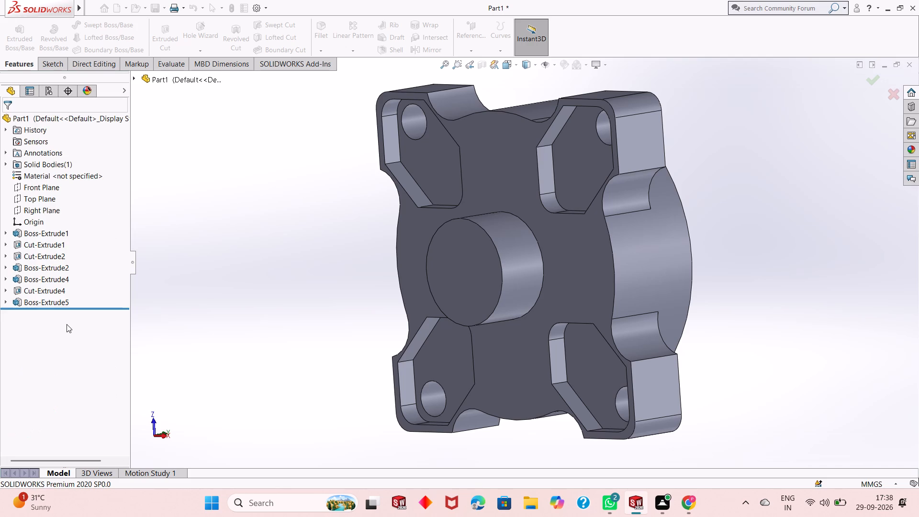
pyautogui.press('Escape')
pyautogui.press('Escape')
# On a new sketch on the central boss's end face, draw a circle about 21.2 mm in diameter centred on the origin.
pyautogui.click(486, 276)
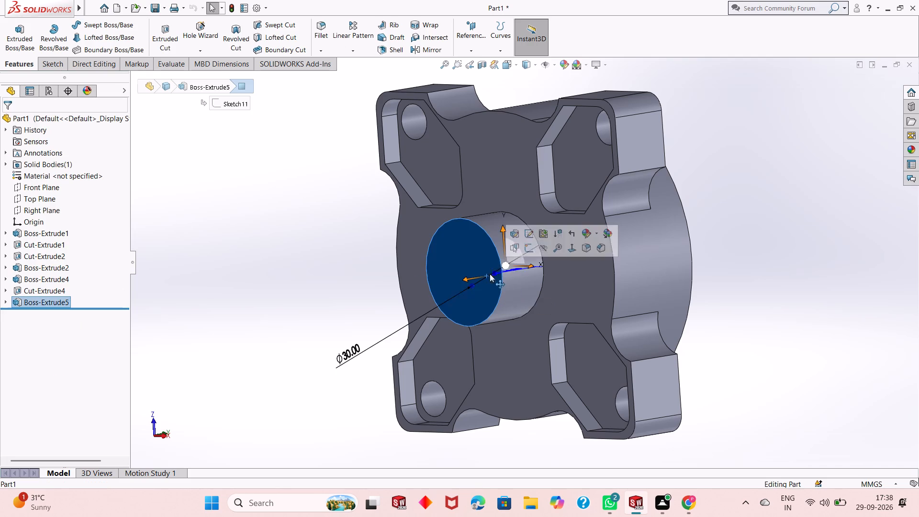
pyautogui.click(531, 248)
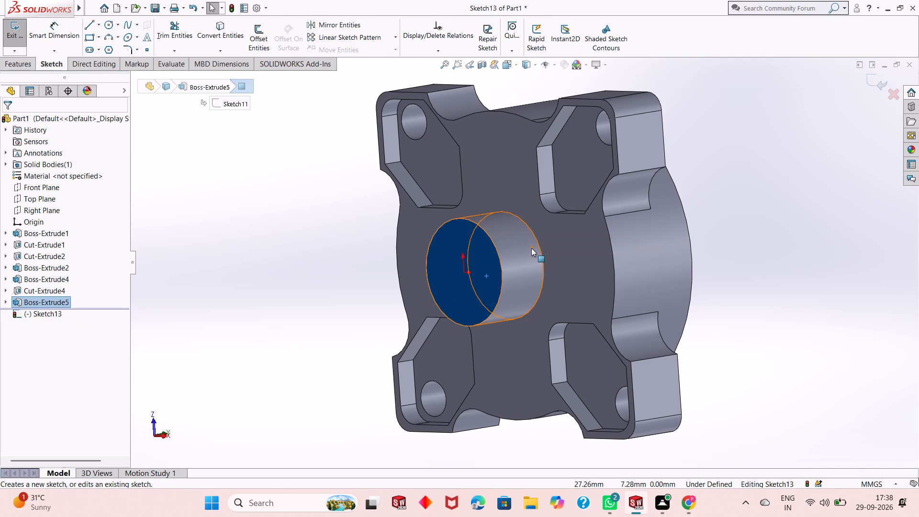
pyautogui.hotkey('ctrl', '8')
pyautogui.press('Escape')
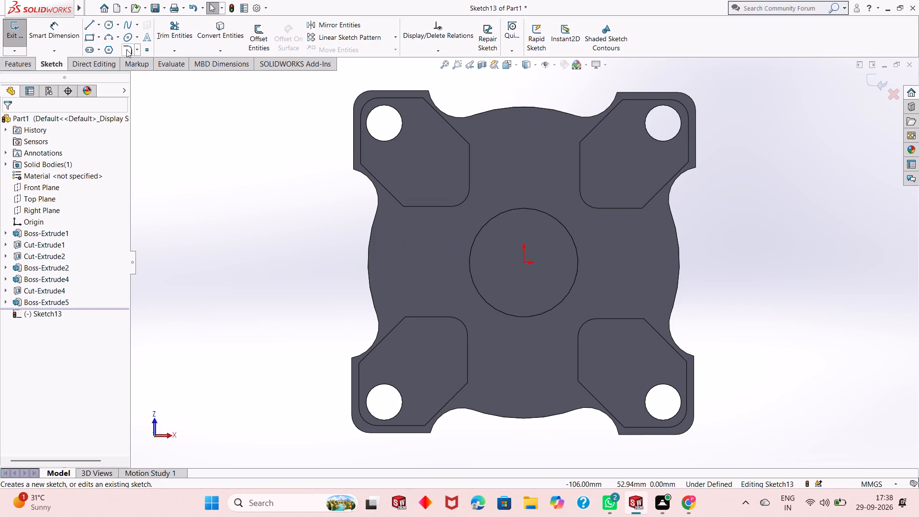
pyautogui.click(109, 25)
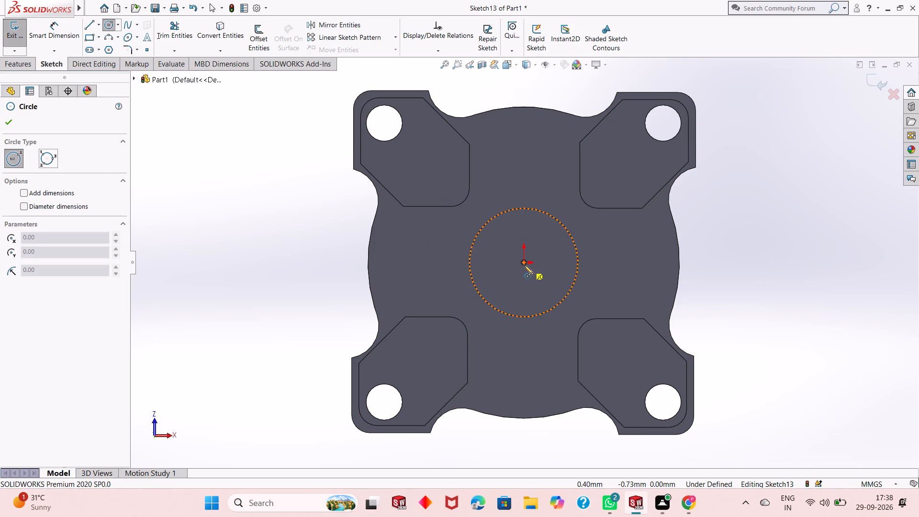
pyautogui.click(524, 265)
pyautogui.click(559, 247)
pyautogui.press('Escape')
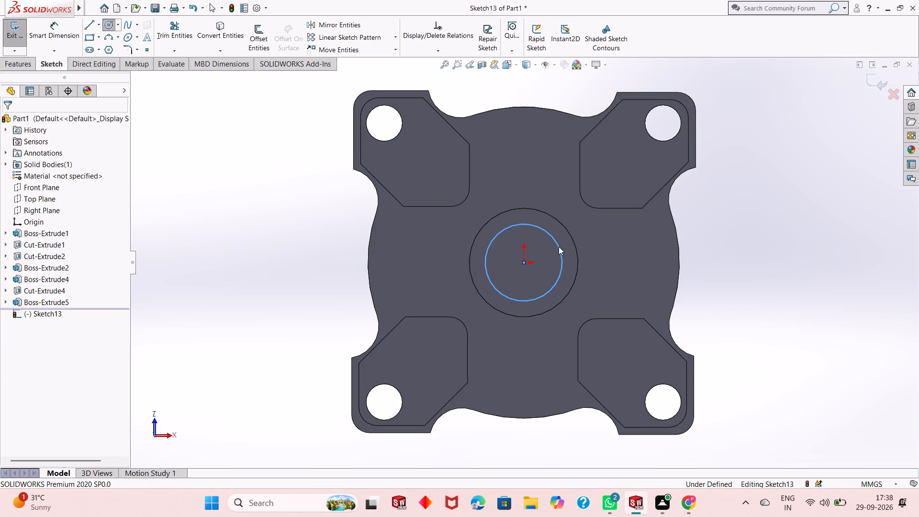
pyautogui.press('Escape')
pyautogui.press('Escape')
pyautogui.press('Escape')
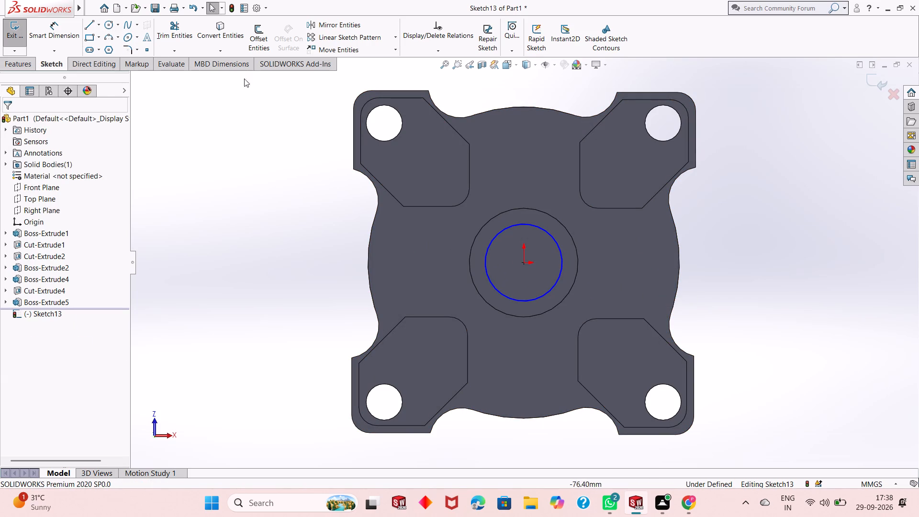
# Dimension the inner circle on the boss's end face to a 20 mm diameter.
pyautogui.click(55, 33)
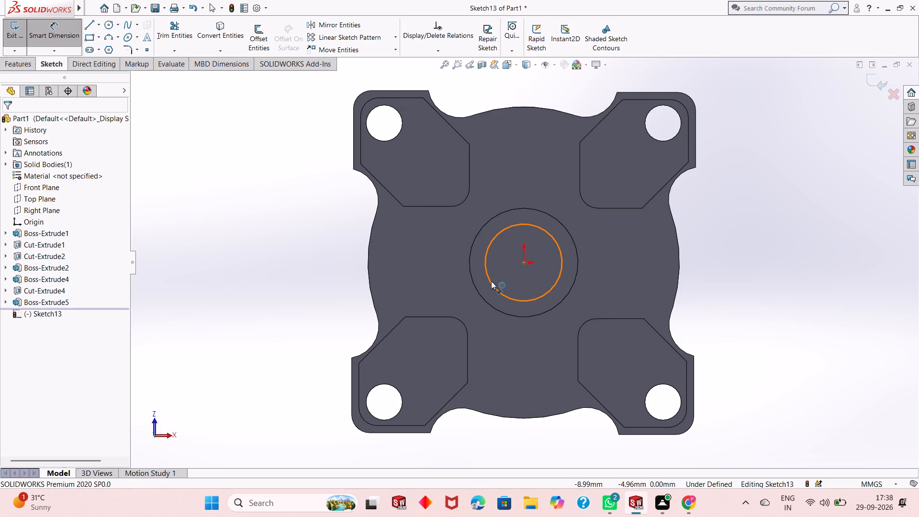
pyautogui.click(491, 281)
pyautogui.click(272, 357)
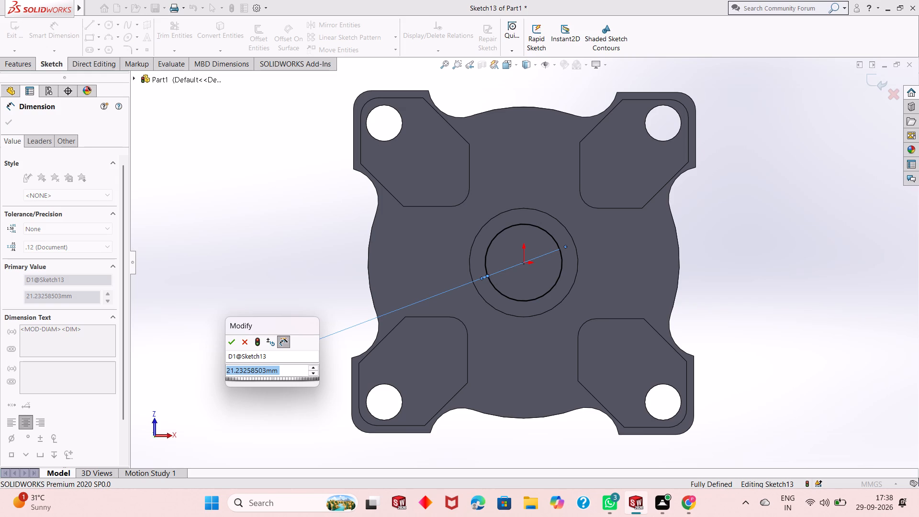
pyautogui.write('20')
pyautogui.press('Return')
pyautogui.press('Escape')
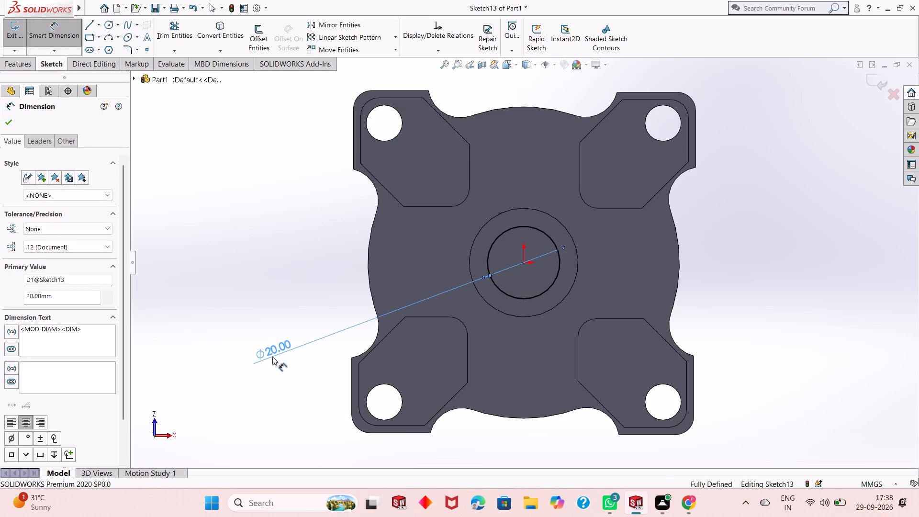
pyautogui.press('Escape')
pyautogui.press('Escape')
# Extrude-cut the 20 mm circle into the central boss as a blind cut 16 mm deep.
pyautogui.click(29, 67)
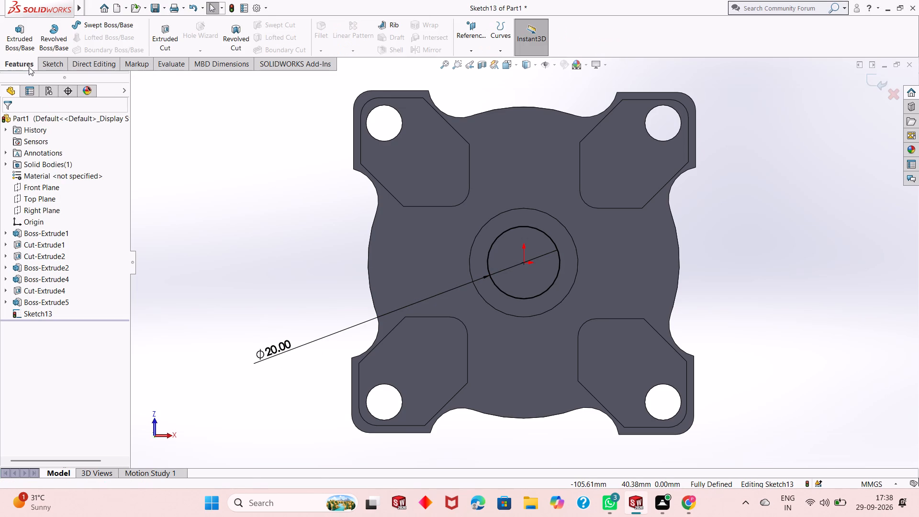
pyautogui.click(172, 39)
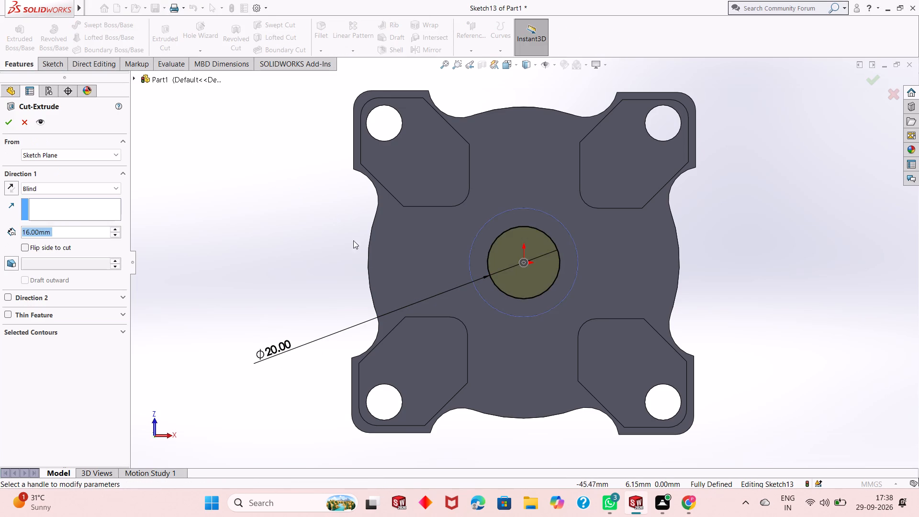
pyautogui.moveTo(343, 238); pyautogui.dragTo(221, 301, button='middle')
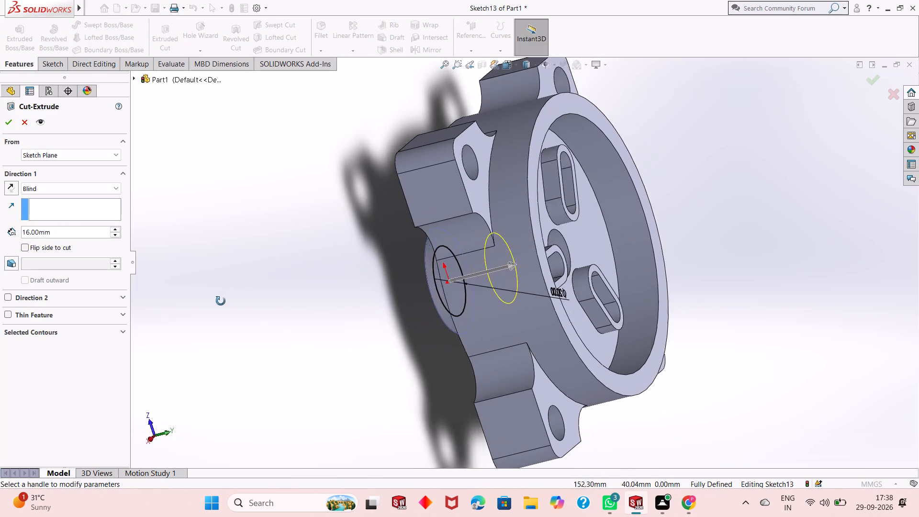
pyautogui.moveTo(221, 301); pyautogui.dragTo(325, 266, button='middle')
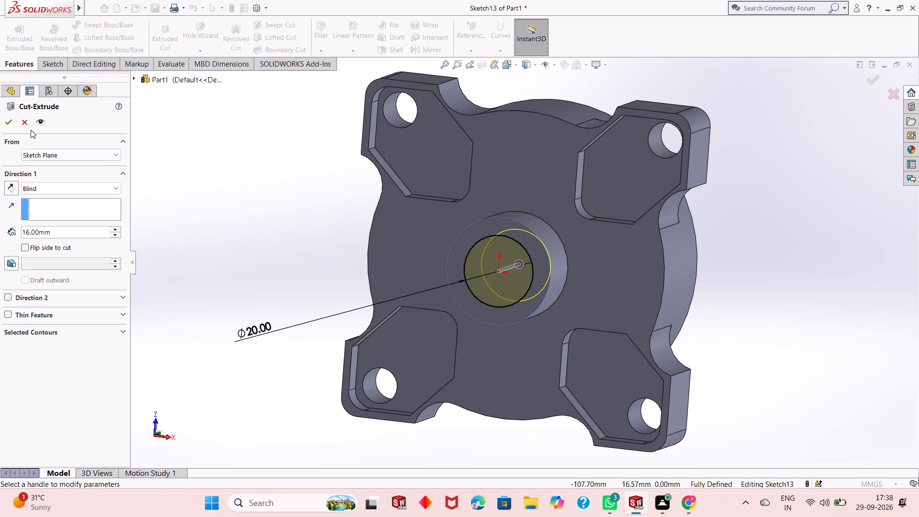
pyautogui.click(11, 121)
pyautogui.press('Escape')
# Set up a section view of the part on the Right Plane with the cutting plane offset 11 mm.
pyautogui.moveTo(280, 218); pyautogui.dragTo(302, 219, button='middle')
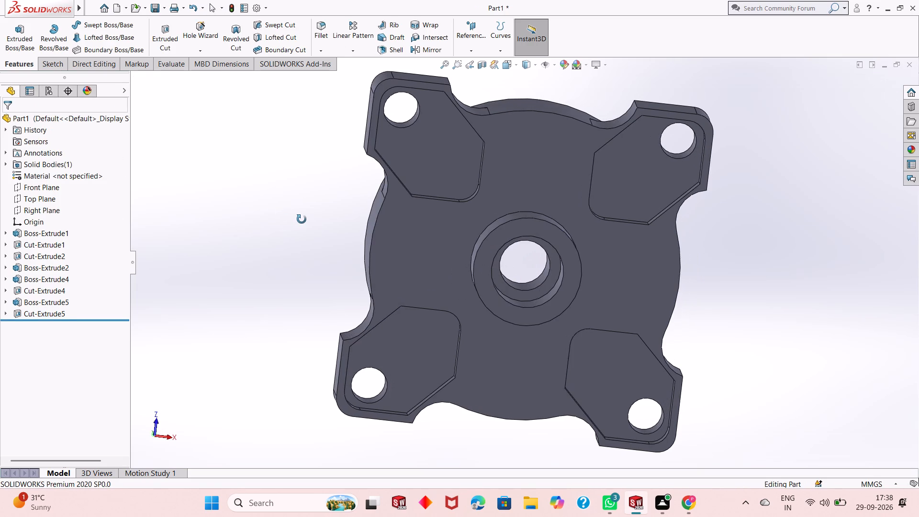
pyautogui.moveTo(302, 219); pyautogui.dragTo(302, 221, button='middle')
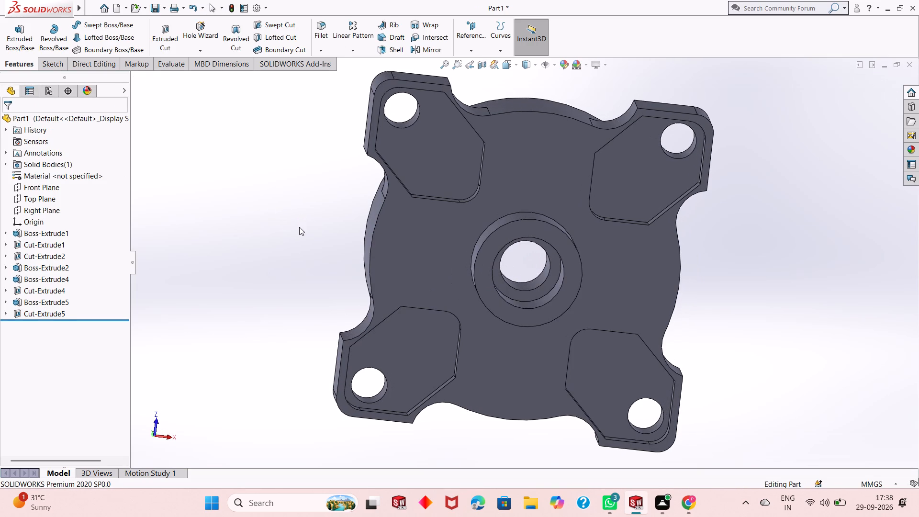
pyautogui.moveTo(292, 229); pyautogui.dragTo(267, 225, button='middle')
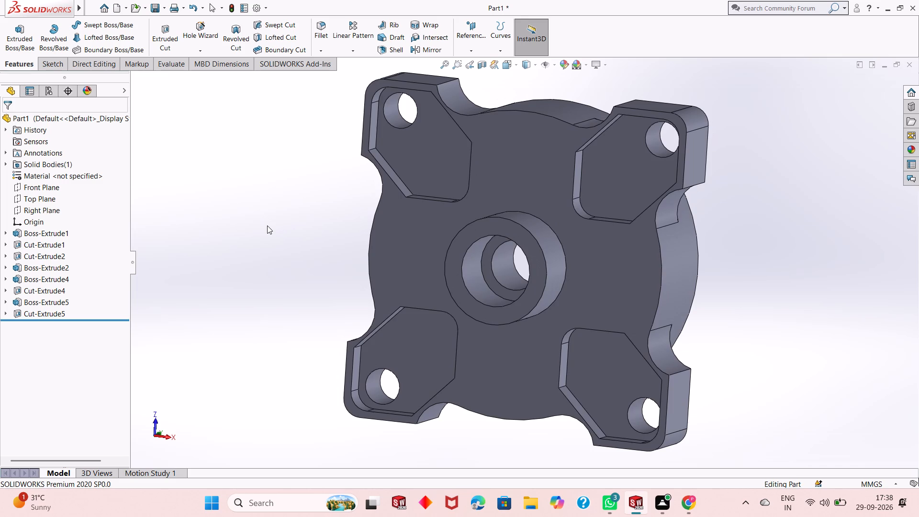
pyautogui.scroll(2, 267, 225)
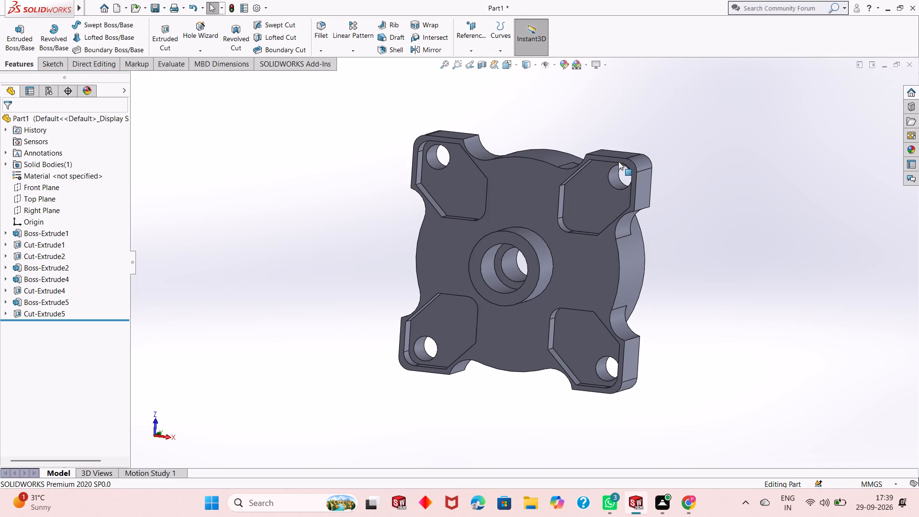
pyautogui.moveTo(680, 287); pyautogui.dragTo(644, 314, button='middle')
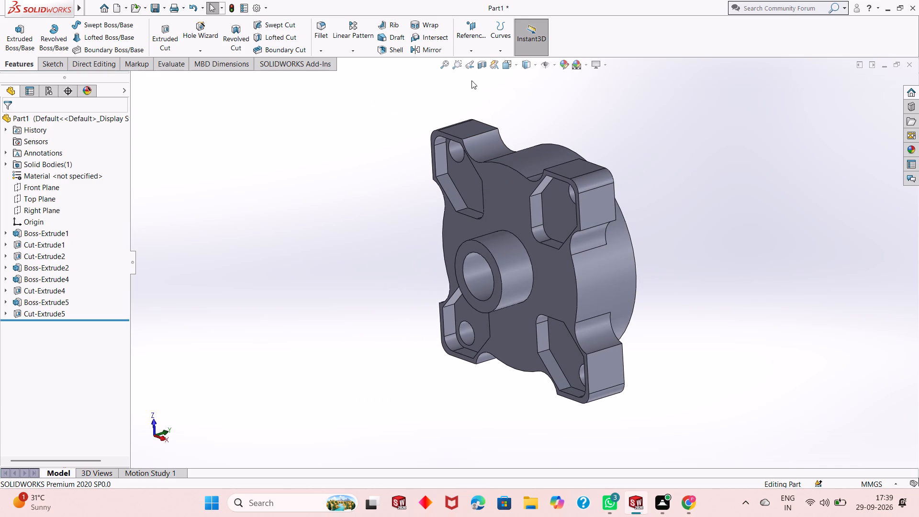
pyautogui.click(482, 65)
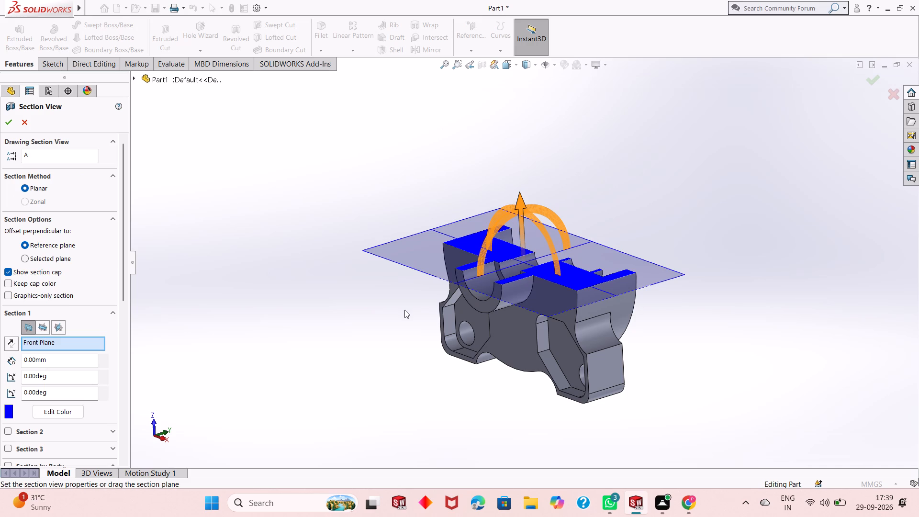
pyautogui.moveTo(674, 318); pyautogui.dragTo(681, 362, button='middle')
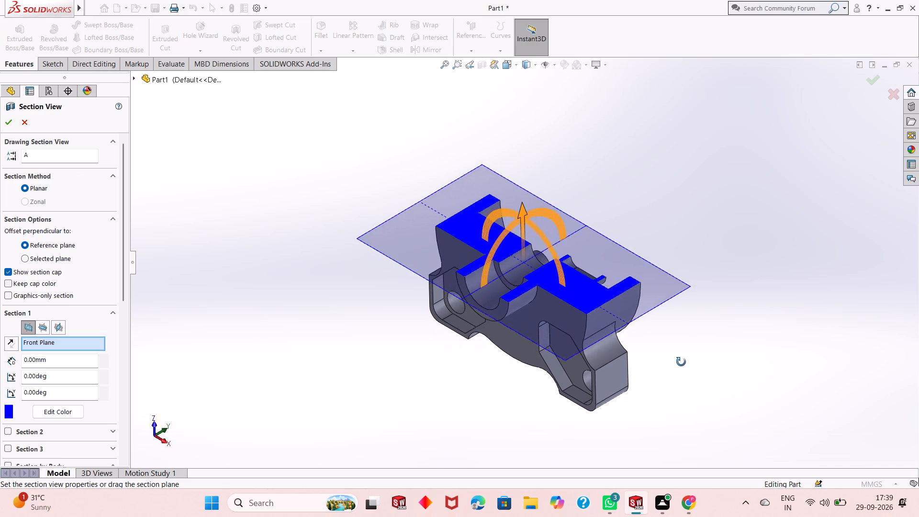
pyautogui.moveTo(681, 362); pyautogui.dragTo(684, 369, button='middle')
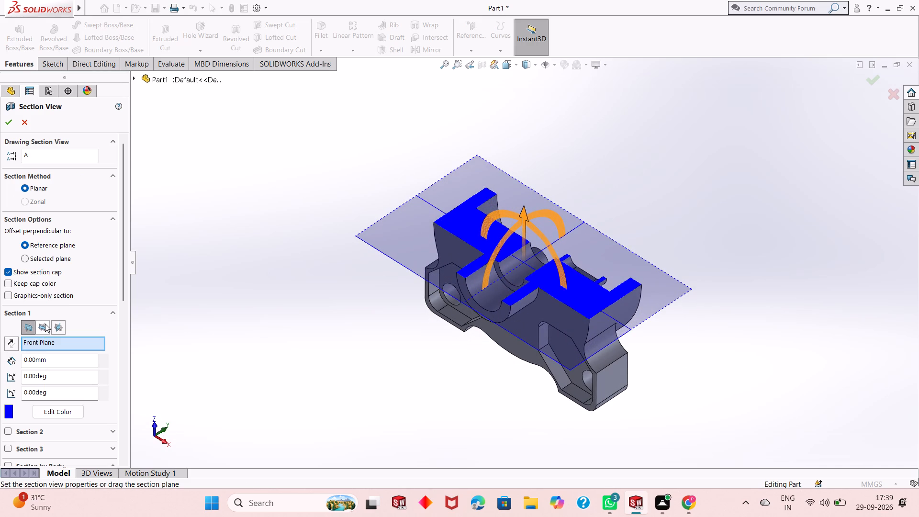
pyautogui.click(45, 324)
pyautogui.click(59, 326)
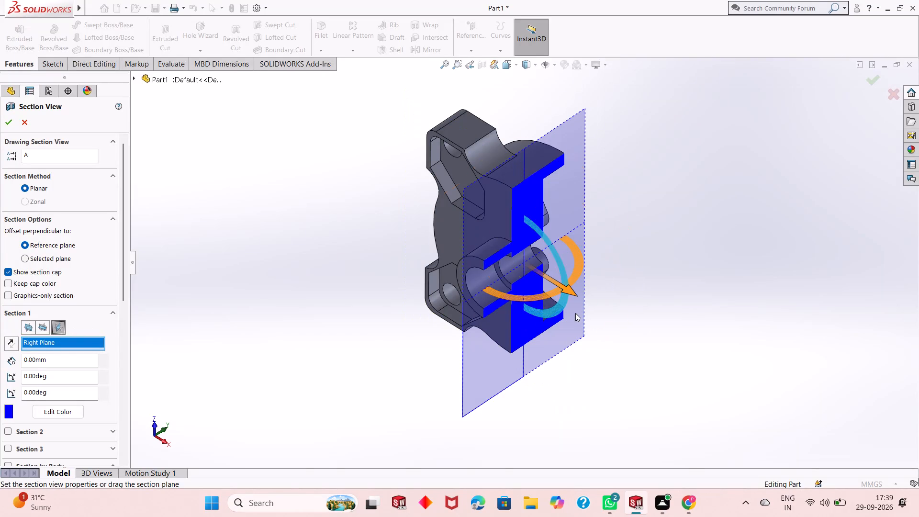
pyautogui.moveTo(573, 293); pyautogui.dragTo(634, 320)
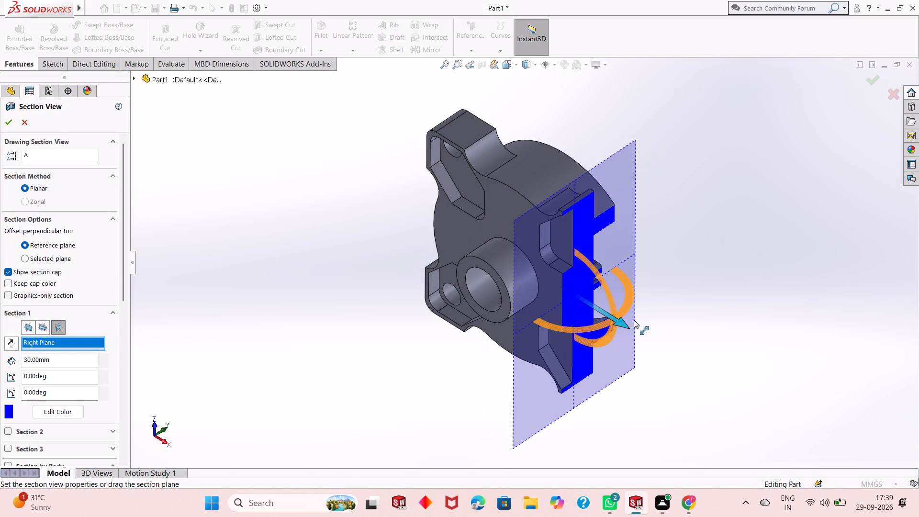
pyautogui.moveTo(634, 320); pyautogui.dragTo(593, 303)
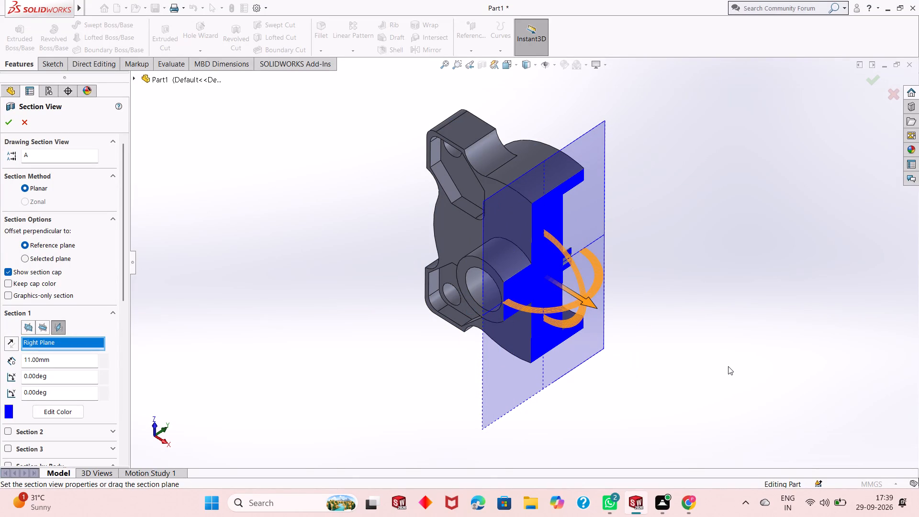
# Examine the section through the central boss, its bore and the flange recess from several angles.
pyautogui.moveTo(683, 305); pyautogui.dragTo(654, 306, button='middle')
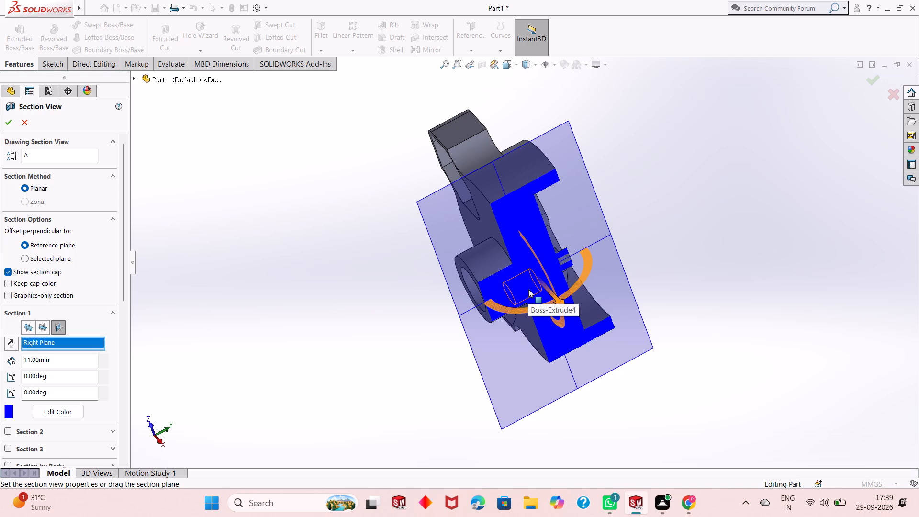
pyautogui.scroll(-1, 528, 289)
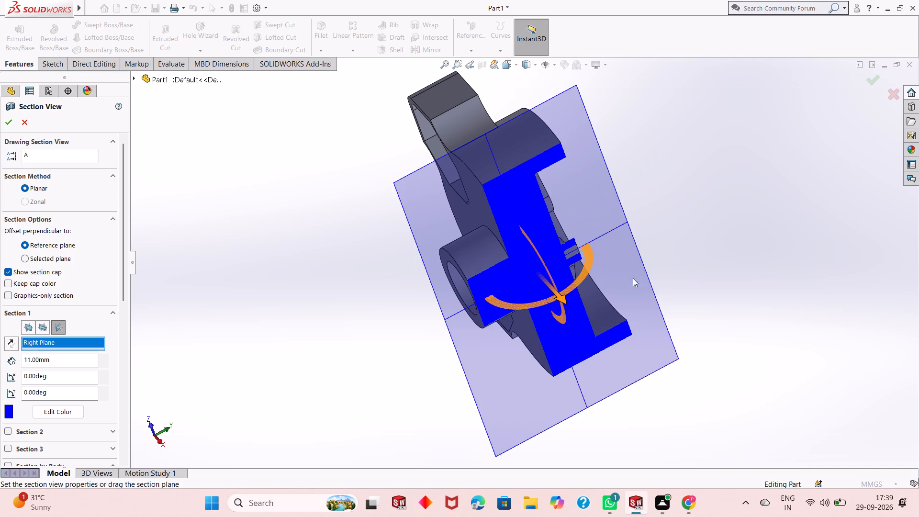
pyautogui.moveTo(663, 271); pyautogui.dragTo(674, 260, button='middle')
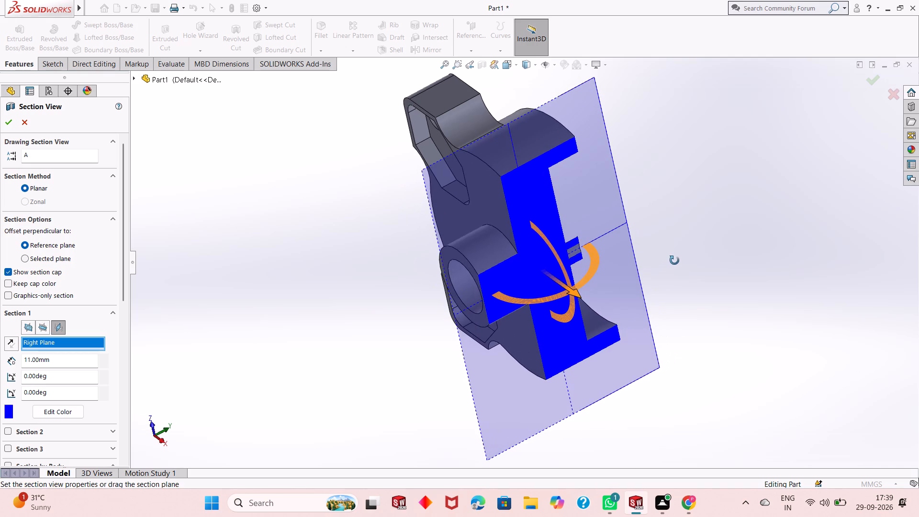
pyautogui.moveTo(674, 260); pyautogui.dragTo(670, 238, button='middle')
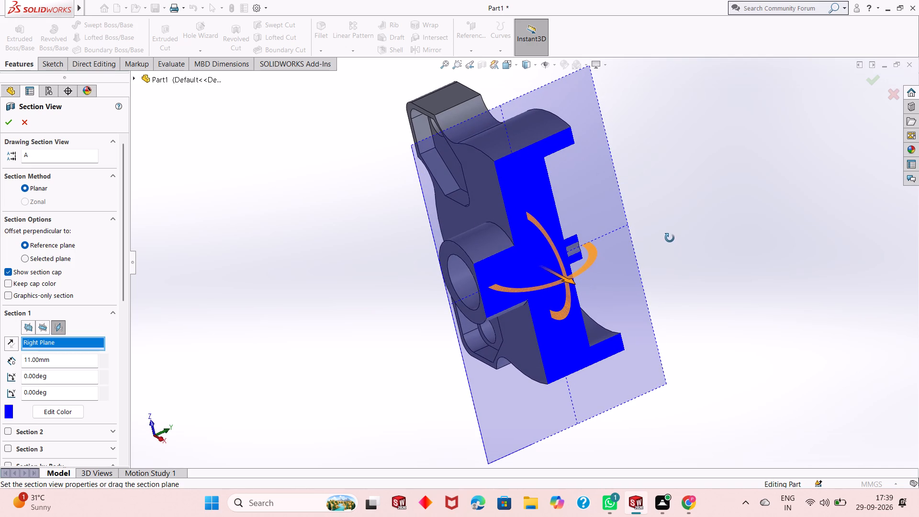
pyautogui.moveTo(670, 238); pyautogui.dragTo(663, 260, button='middle')
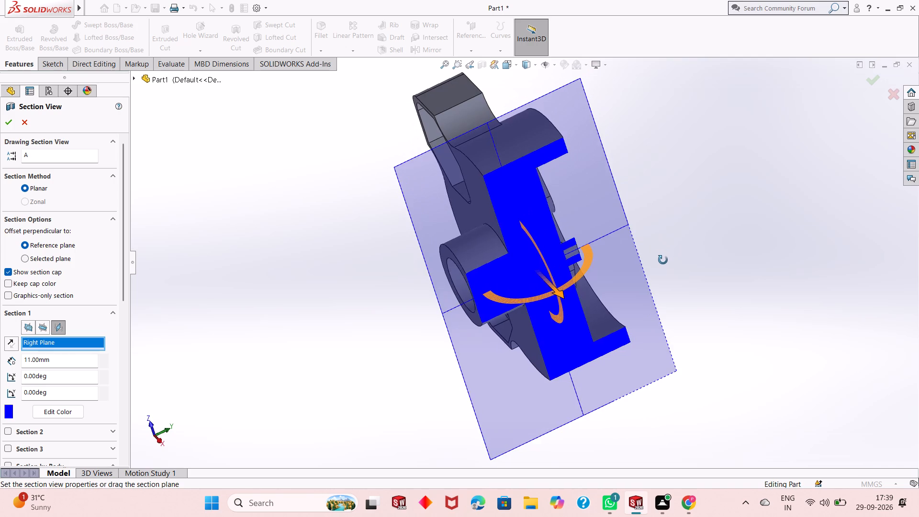
pyautogui.moveTo(663, 260); pyautogui.dragTo(686, 209, button='middle')
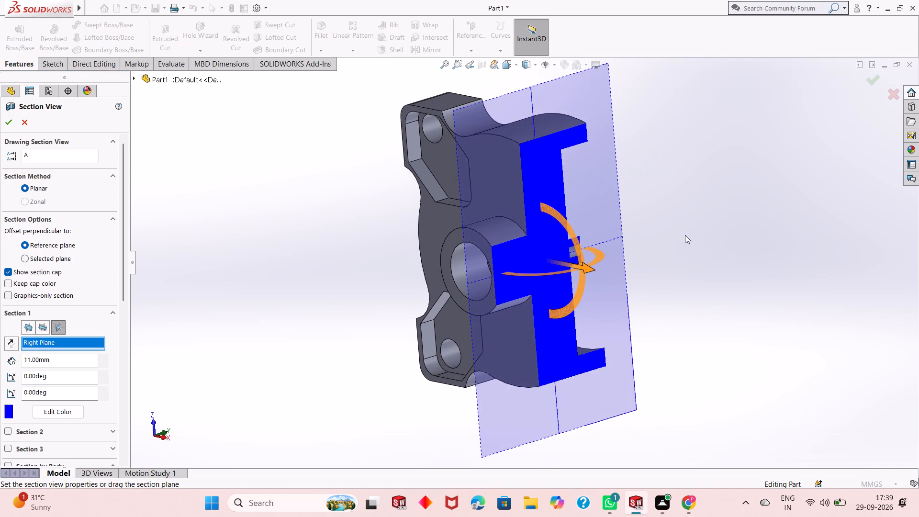
pyautogui.scroll(1, 548, 209)
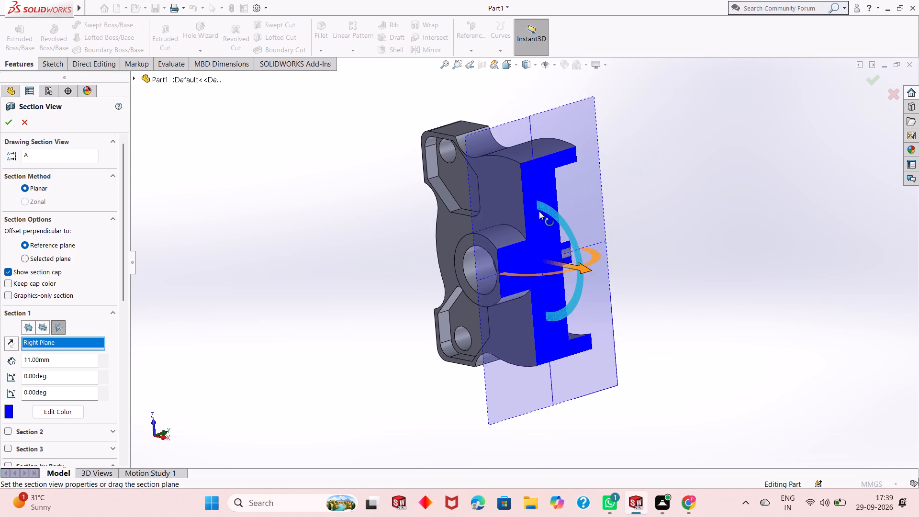
pyautogui.scroll(-2, 539, 210)
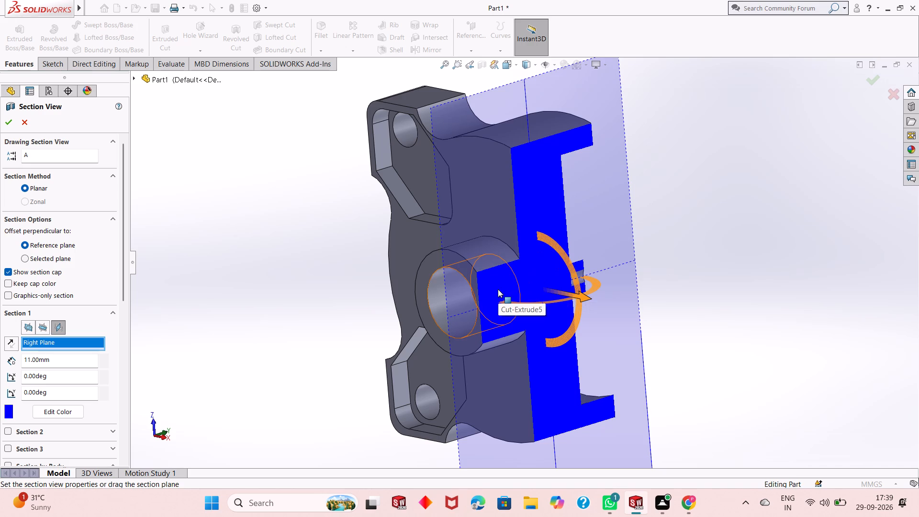
pyautogui.scroll(1, 437, 269)
pyautogui.scroll(-1, 508, 282)
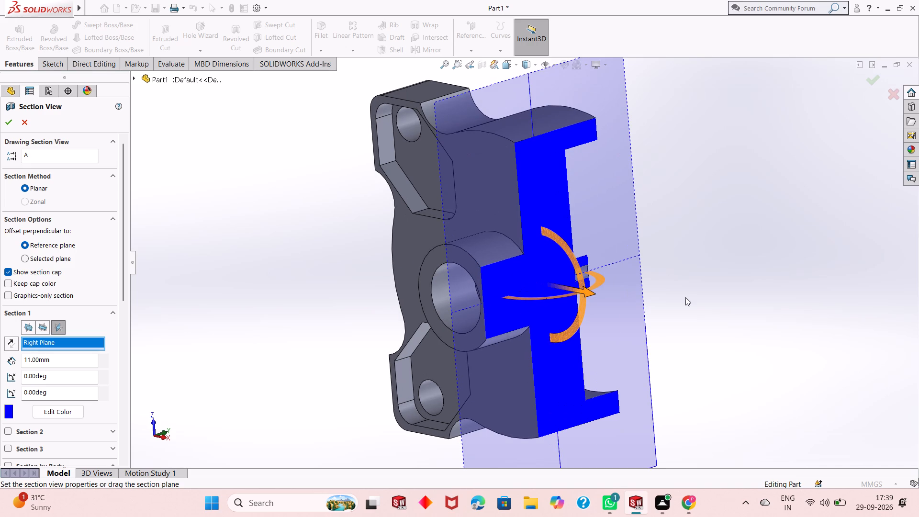
pyautogui.moveTo(707, 297); pyautogui.dragTo(722, 286, button='middle')
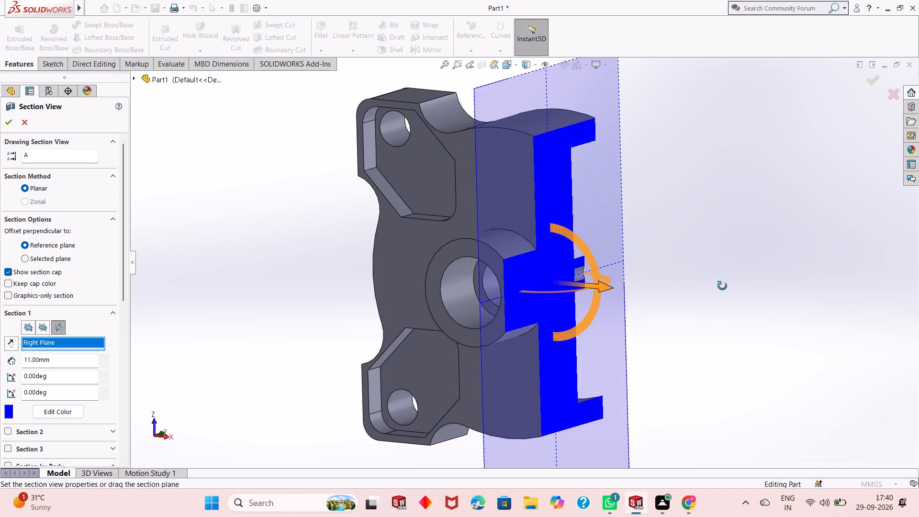
pyautogui.moveTo(722, 286); pyautogui.dragTo(663, 296, button='middle')
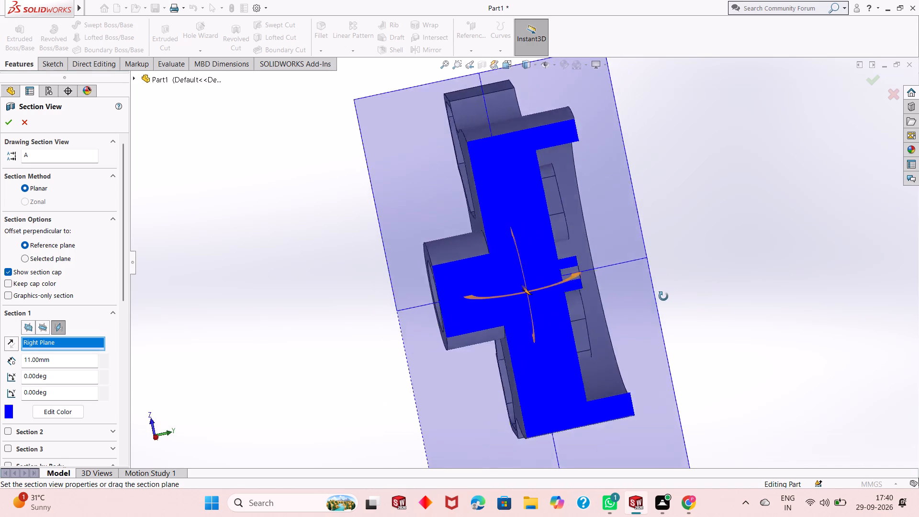
pyautogui.moveTo(663, 296); pyautogui.dragTo(536, 348, button='middle')
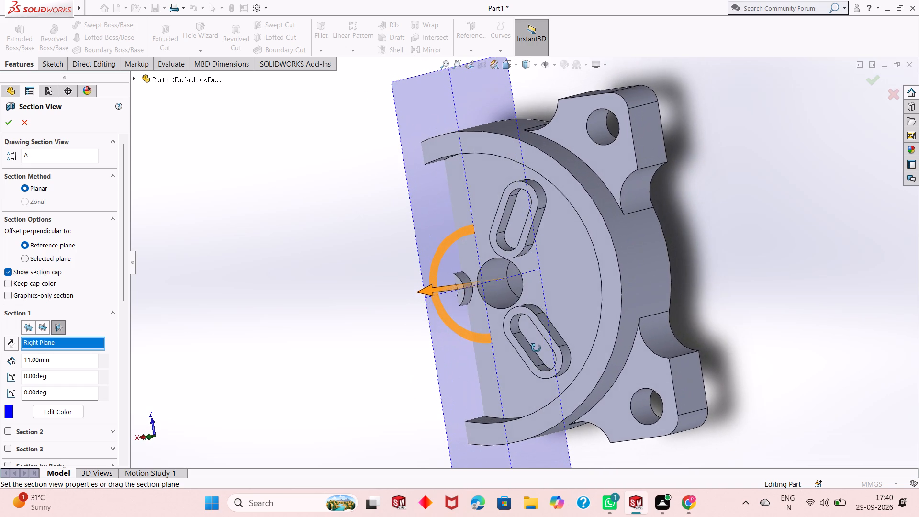
pyautogui.moveTo(536, 348); pyautogui.dragTo(641, 341, button='middle')
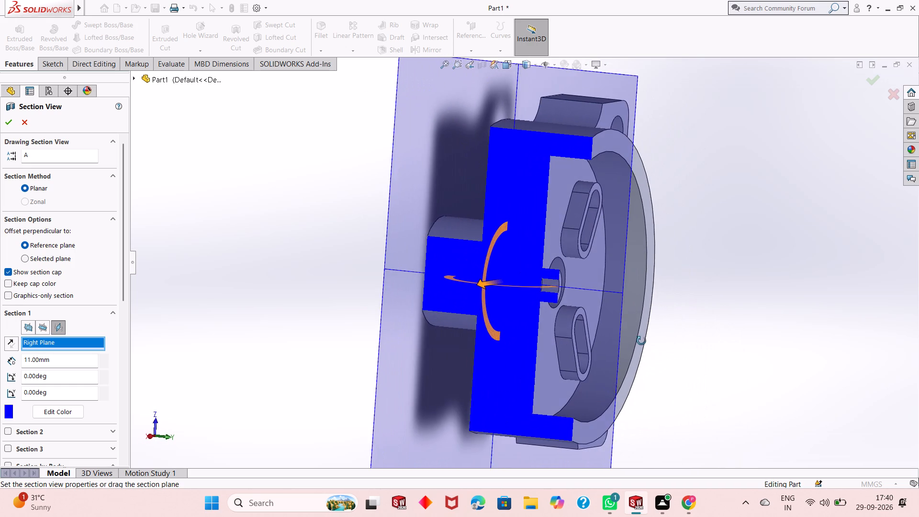
pyautogui.moveTo(641, 341); pyautogui.dragTo(658, 338, button='middle')
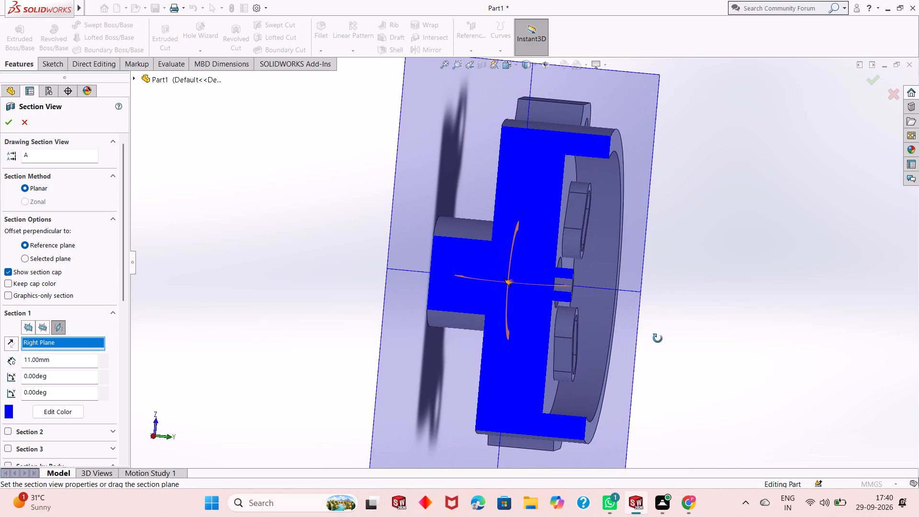
pyautogui.moveTo(658, 338); pyautogui.dragTo(689, 332, button='middle')
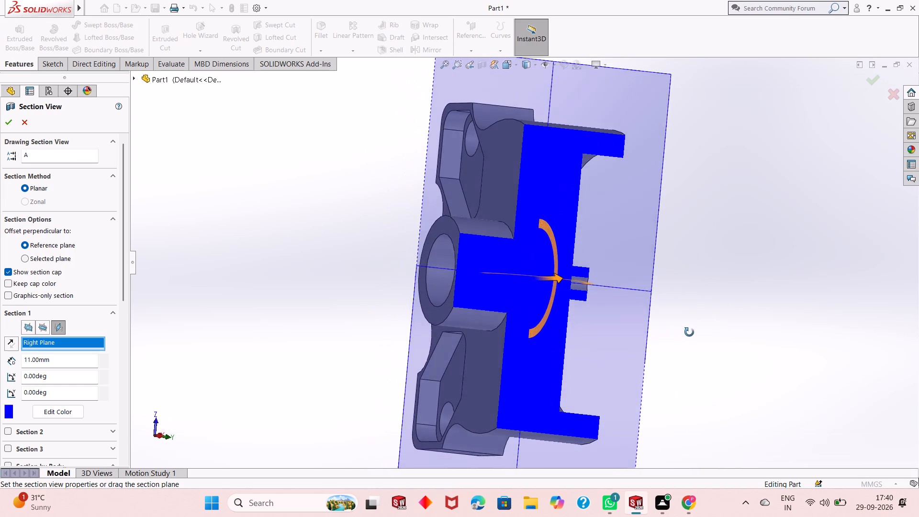
pyautogui.moveTo(689, 332); pyautogui.dragTo(761, 353, button='middle')
# Move the section plane to a -4 mm offset from the Right Plane, apply the section view and inspect the bore profile.
pyautogui.moveTo(626, 277); pyautogui.dragTo(568, 282)
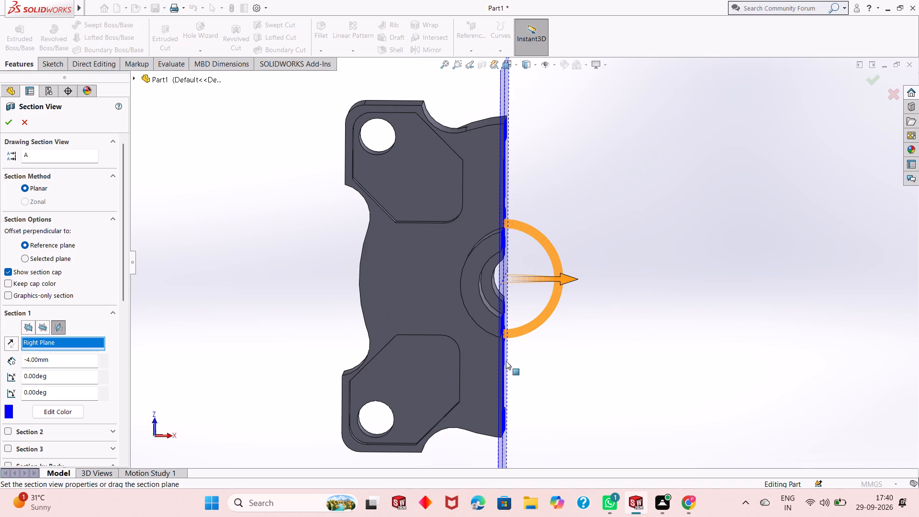
pyautogui.scroll(-2, 511, 361)
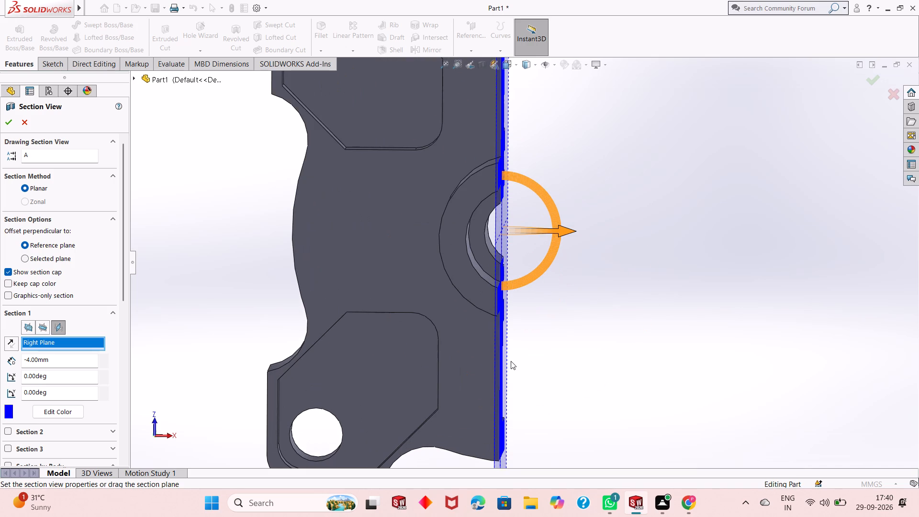
pyautogui.scroll(4, 537, 374)
pyautogui.scroll(-1, 507, 185)
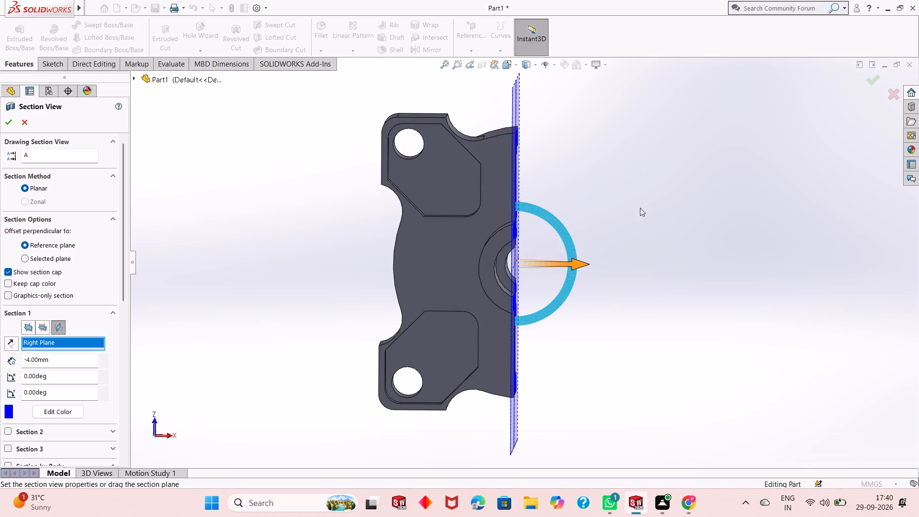
pyautogui.click(5, 121)
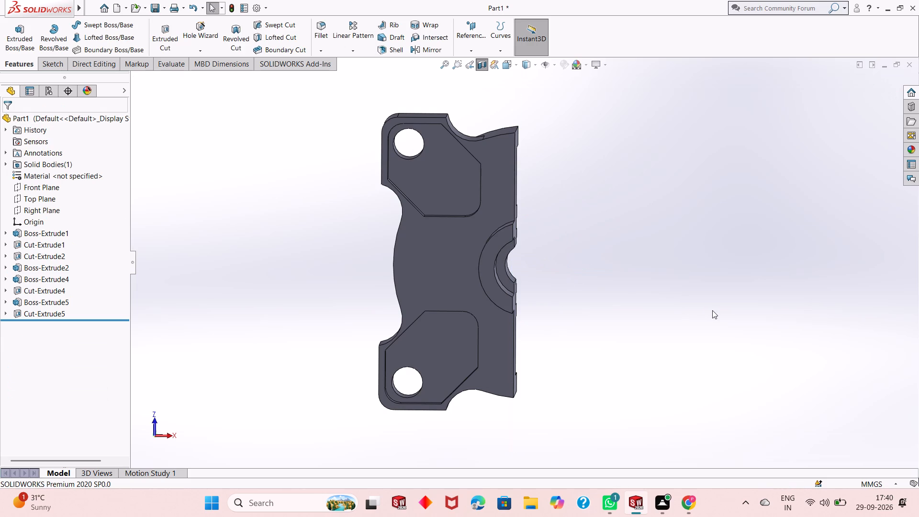
pyautogui.moveTo(599, 311); pyautogui.dragTo(545, 297, button='middle')
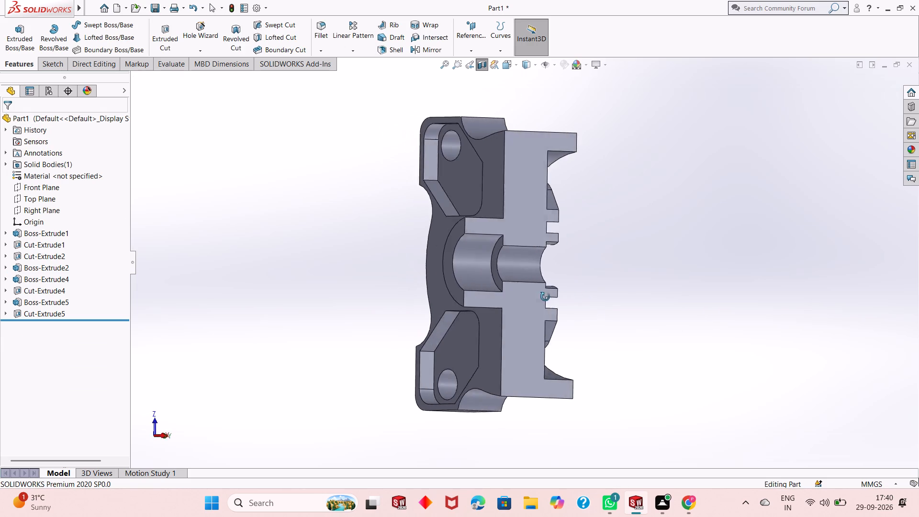
# Examine the sectioned part from both sides, including the stepped bore, the lug pockets and the flange recess.
pyautogui.moveTo(545, 297); pyautogui.dragTo(499, 295, button='middle')
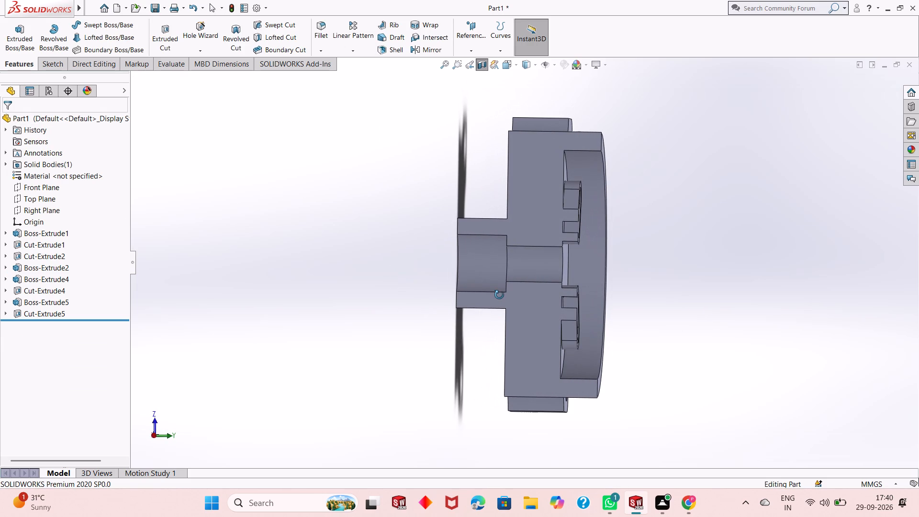
pyautogui.moveTo(499, 295); pyautogui.dragTo(487, 305, button='middle')
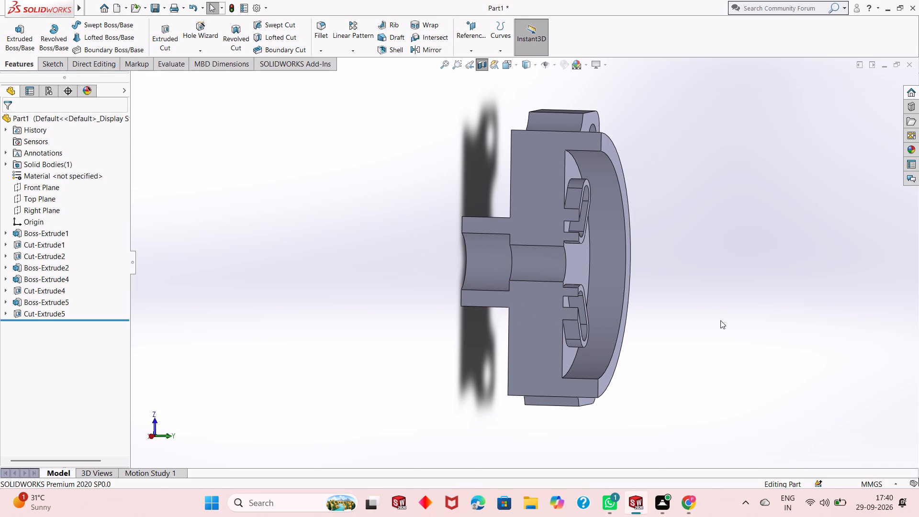
pyautogui.middleClick(673, 291)
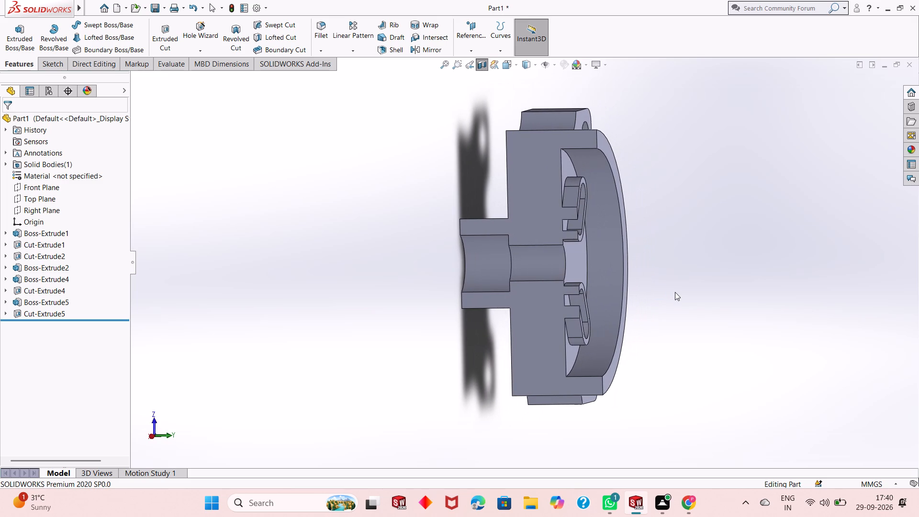
pyautogui.scroll(1, 533, 240)
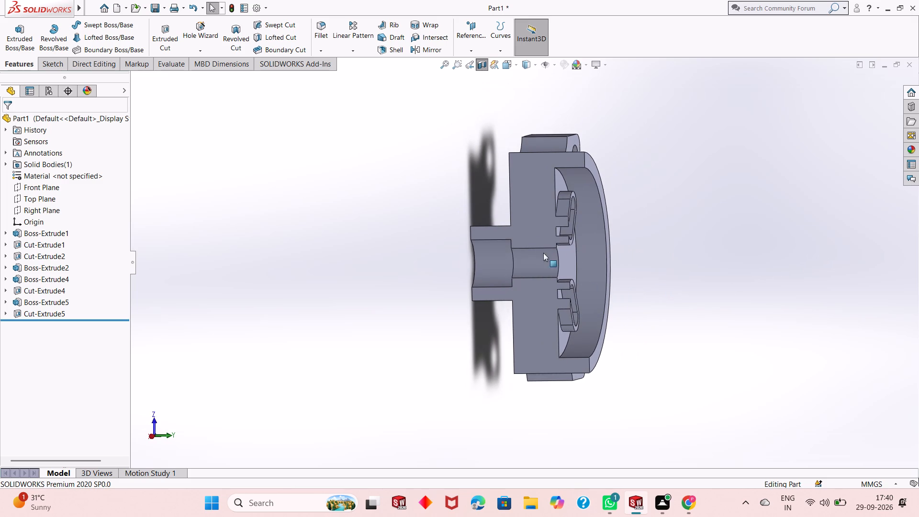
pyautogui.moveTo(634, 276); pyautogui.dragTo(772, 262, button='middle')
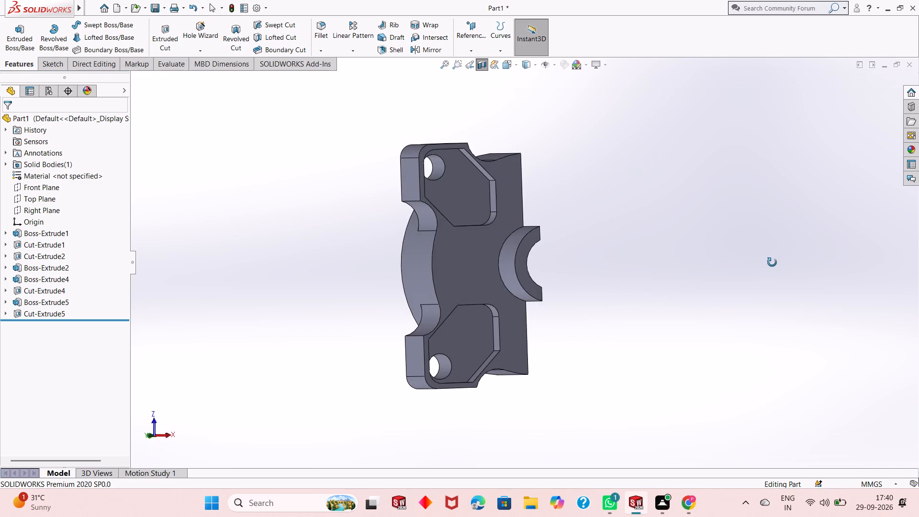
pyautogui.moveTo(772, 262); pyautogui.dragTo(664, 290, button='middle')
pyautogui.scroll(-5, 516, 265)
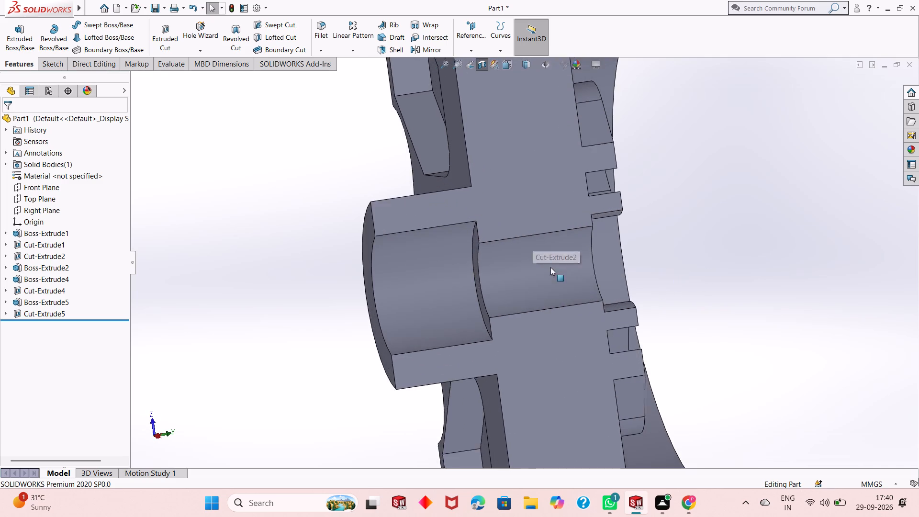
pyautogui.scroll(3, 550, 267)
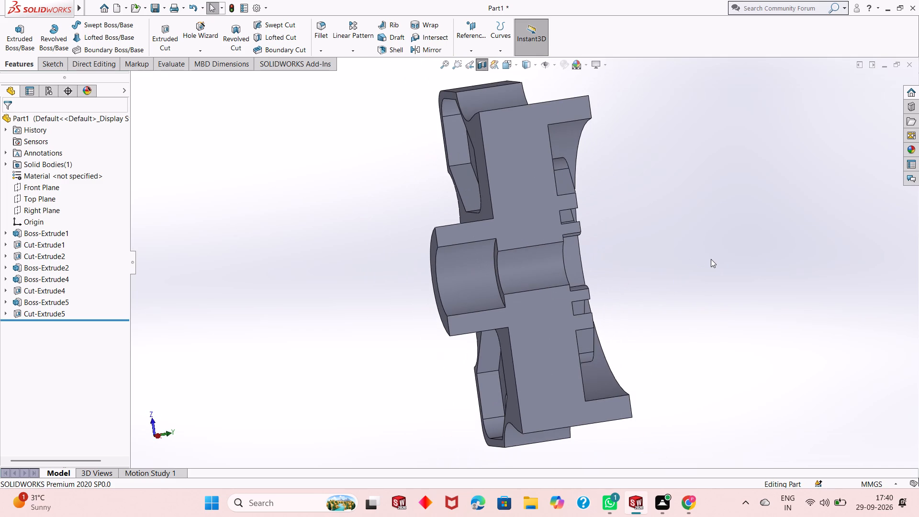
# View the section face straight on and examine the profile of the stepped bore and the slotted bosses in the recess.
pyautogui.hotkey('ctrl', '8')
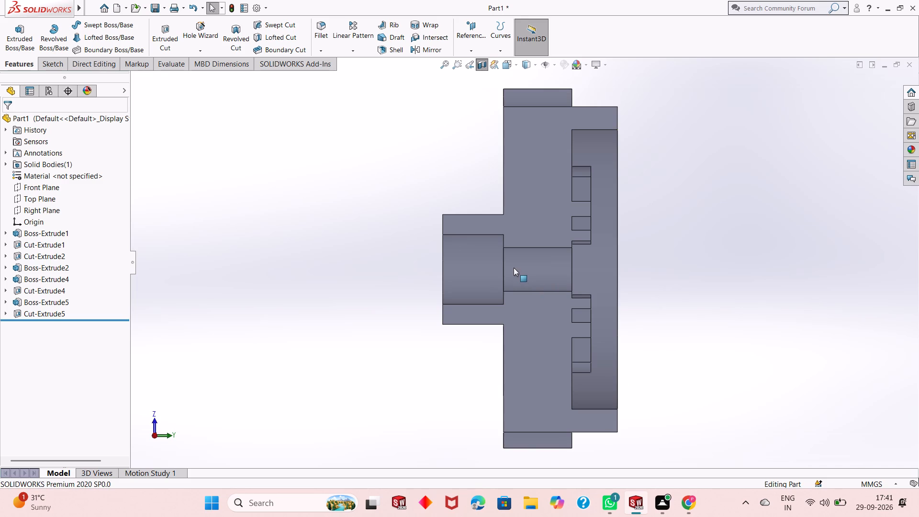
pyautogui.scroll(-1, 513, 260)
pyautogui.scroll(1, 644, 281)
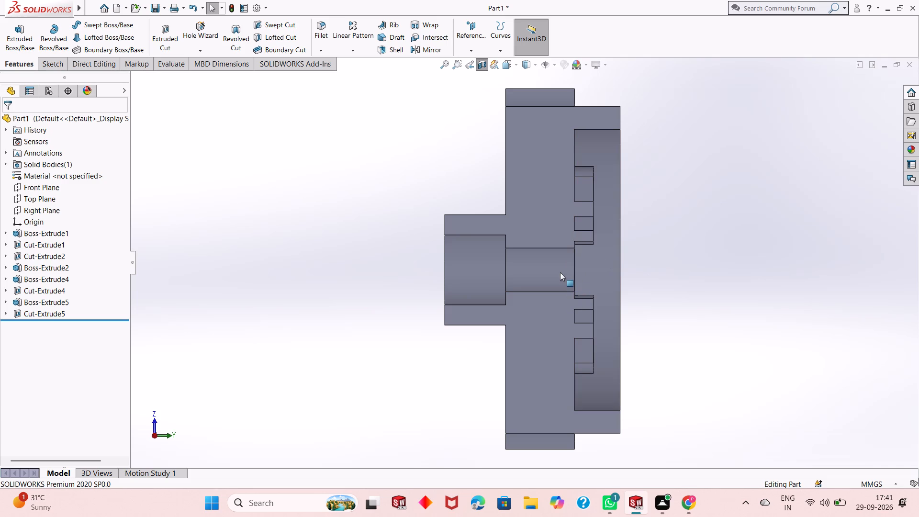
pyautogui.scroll(-2, 558, 273)
pyautogui.scroll(3, 558, 277)
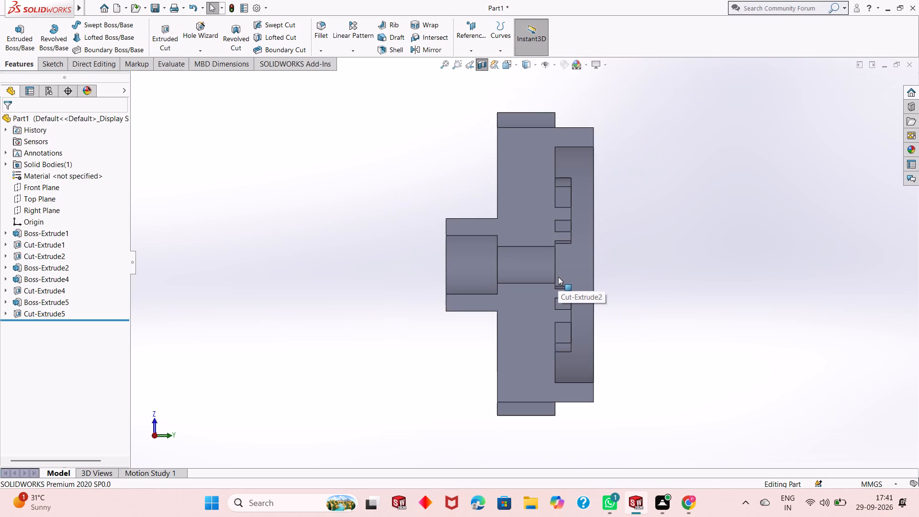
pyautogui.scroll(-1, 520, 256)
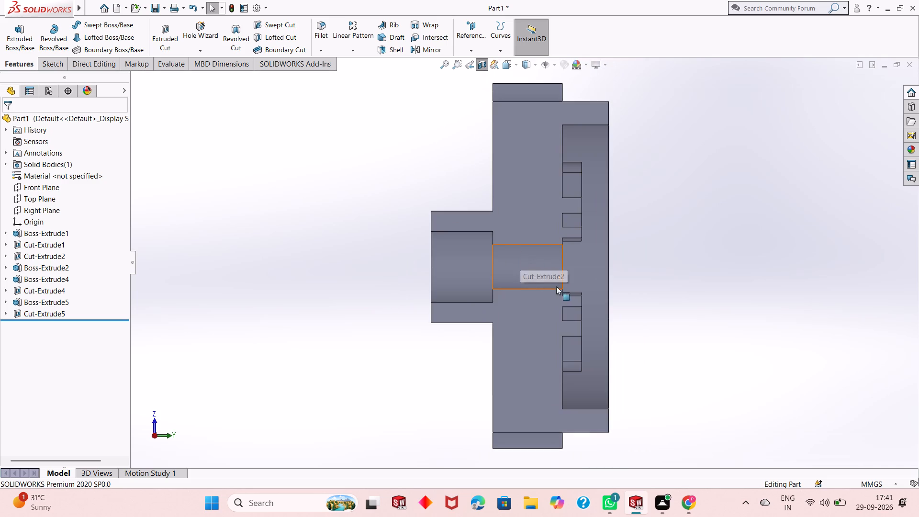
pyautogui.scroll(2, 617, 278)
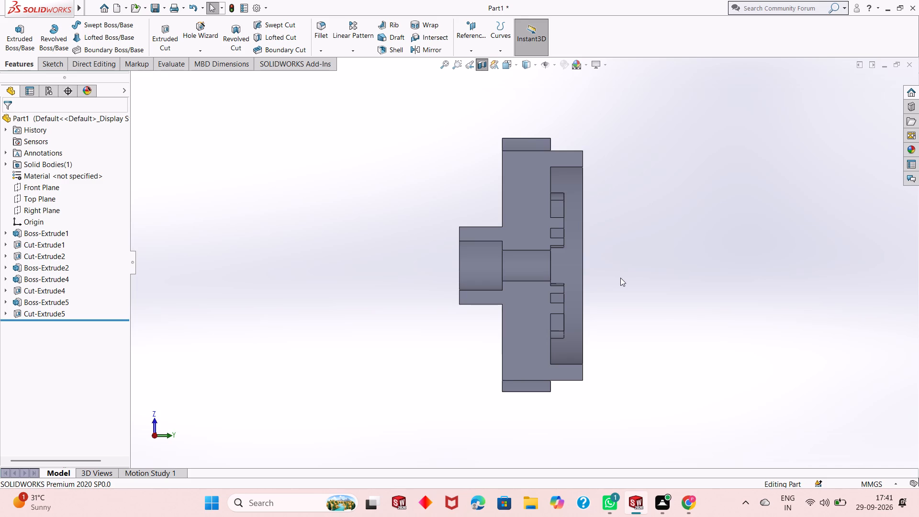
pyautogui.scroll(1, 620, 278)
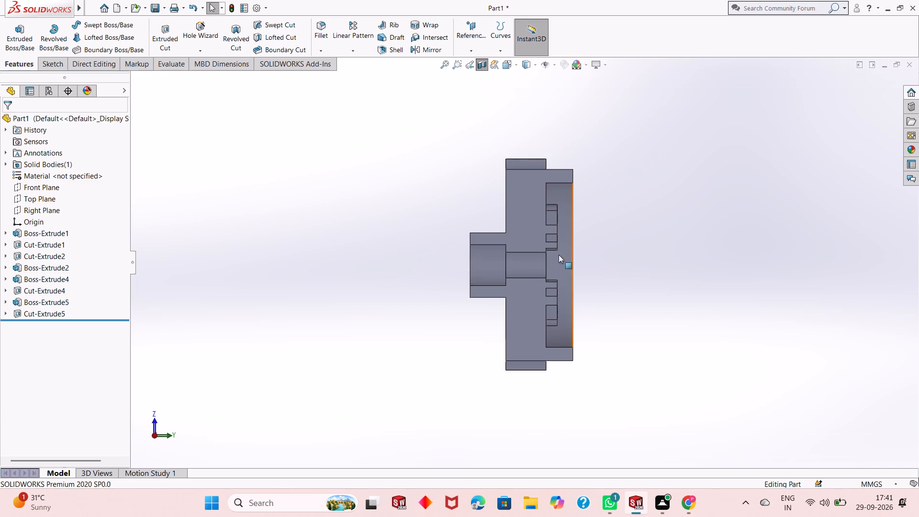
pyautogui.scroll(-2, 524, 248)
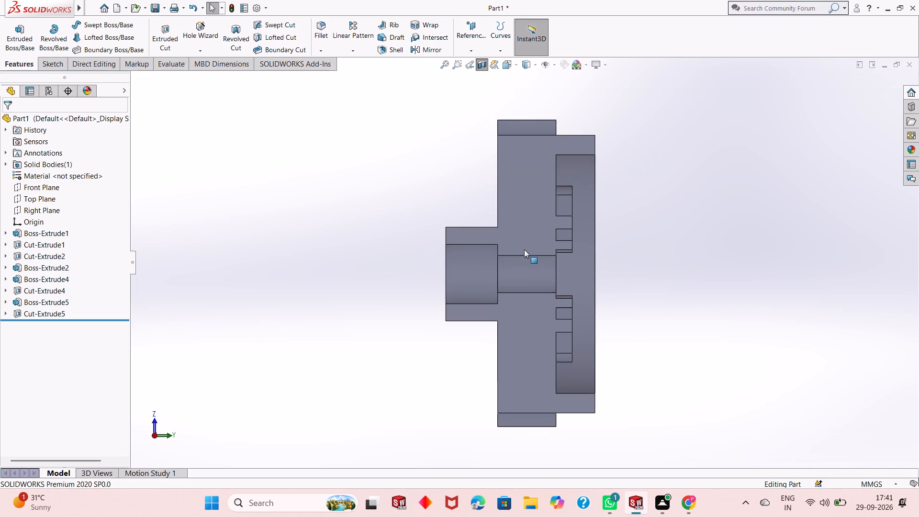
# Turn off the section view to show the whole part.
pyautogui.moveTo(655, 237); pyautogui.dragTo(628, 275, button='middle')
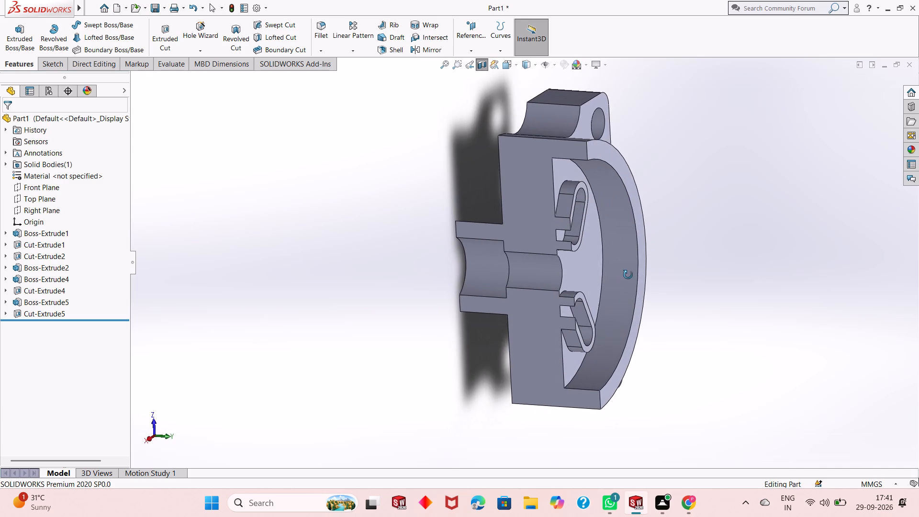
pyautogui.moveTo(628, 275); pyautogui.dragTo(566, 289, button='middle')
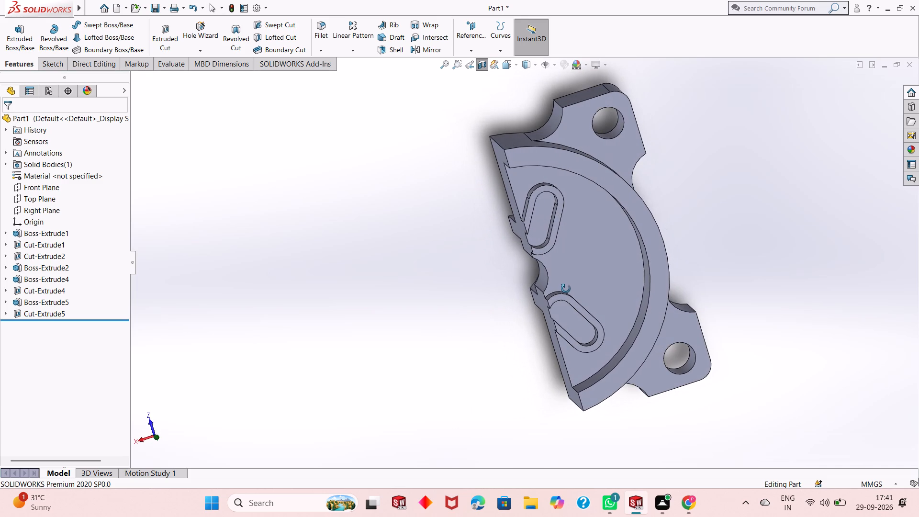
pyautogui.moveTo(566, 289); pyautogui.dragTo(613, 248, button='middle')
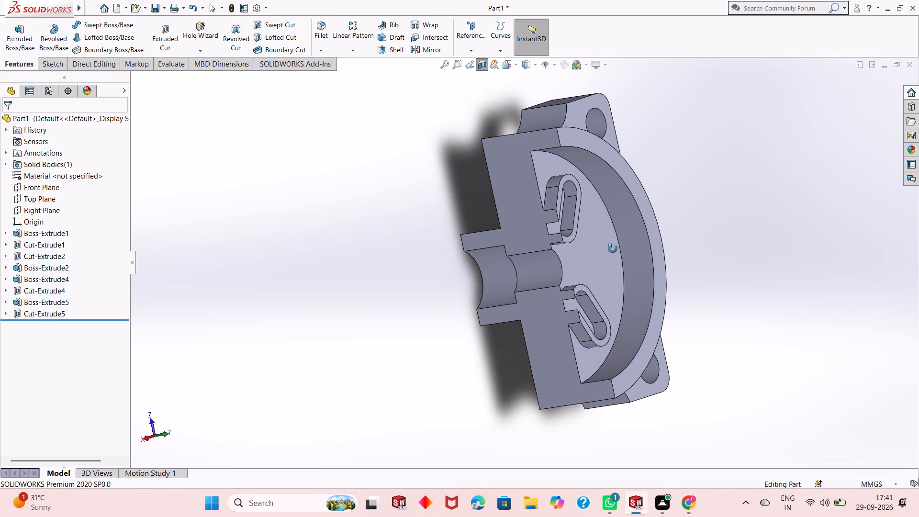
pyautogui.moveTo(613, 248); pyautogui.dragTo(595, 249, button='middle')
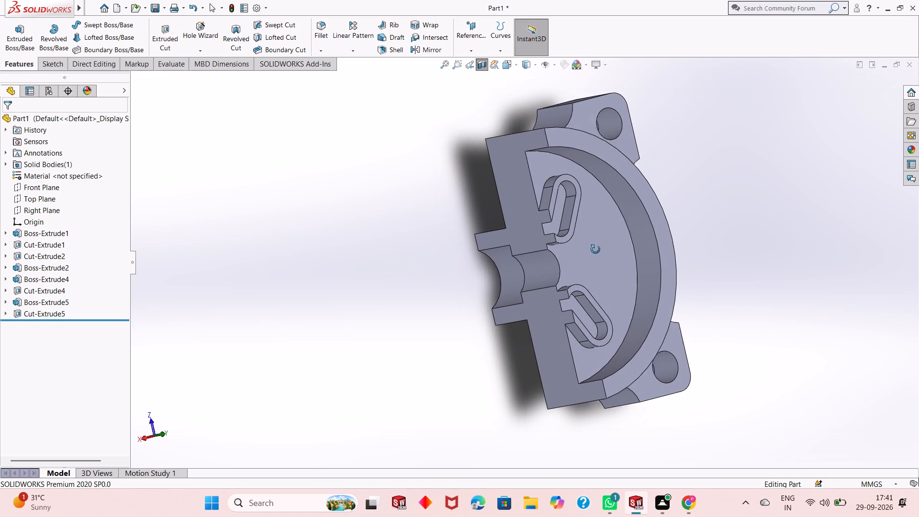
pyautogui.moveTo(595, 249); pyautogui.dragTo(550, 260, button='middle')
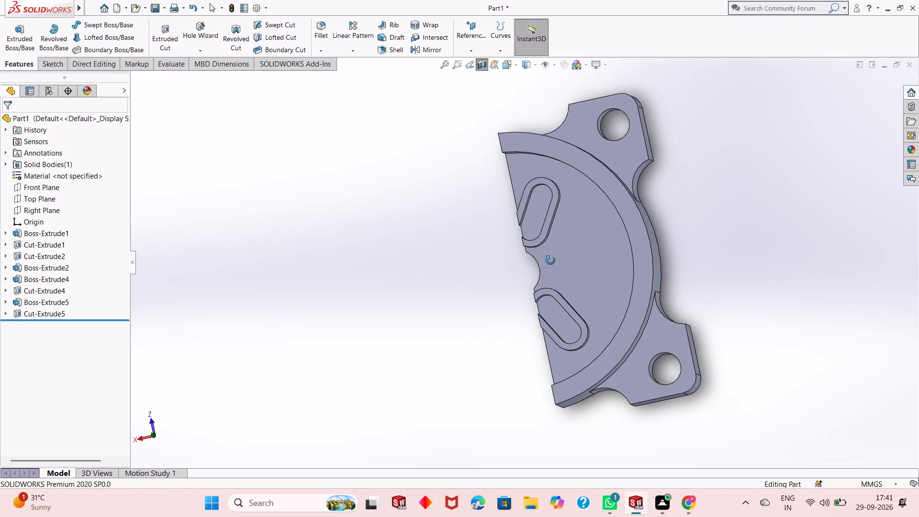
pyautogui.moveTo(550, 260); pyautogui.dragTo(537, 261, button='middle')
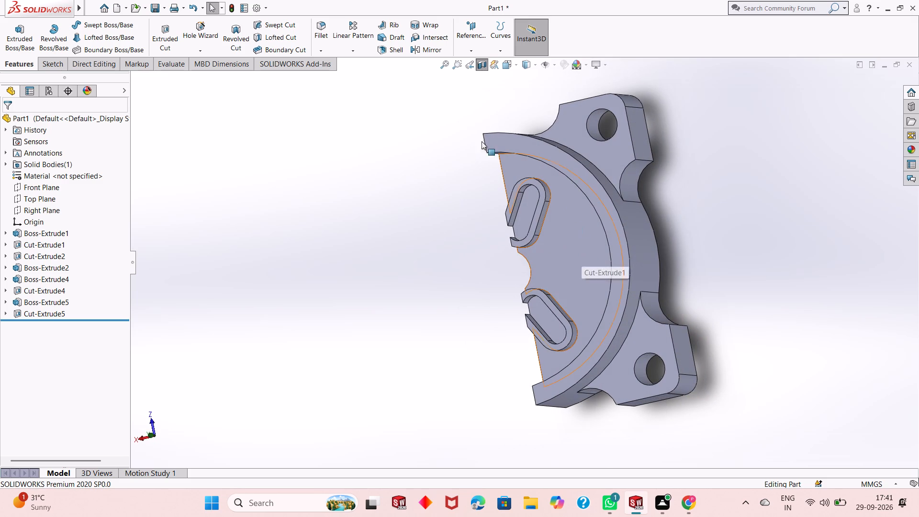
pyautogui.click(483, 62)
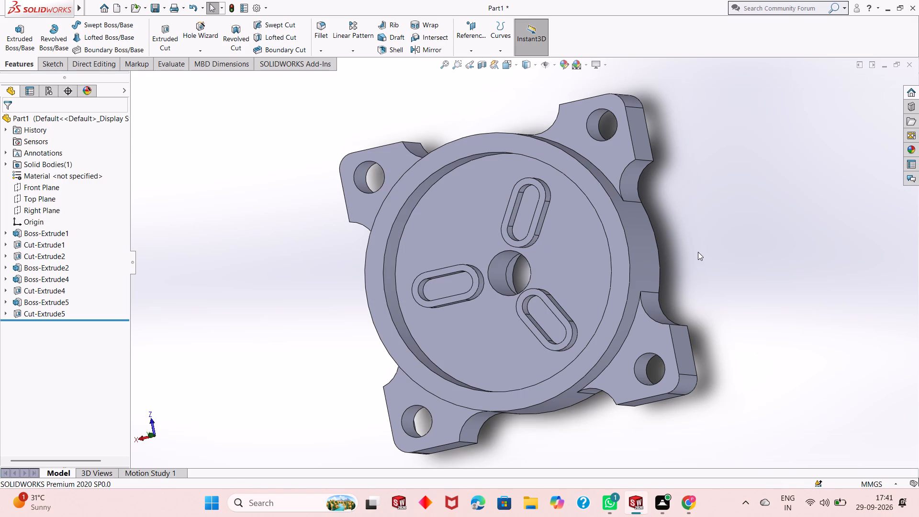
# Examine the complete part from several angles, covering the recess with its three slotted bosses, the holed lugs and the central boss.
pyautogui.moveTo(698, 252); pyautogui.dragTo(749, 216, button='middle')
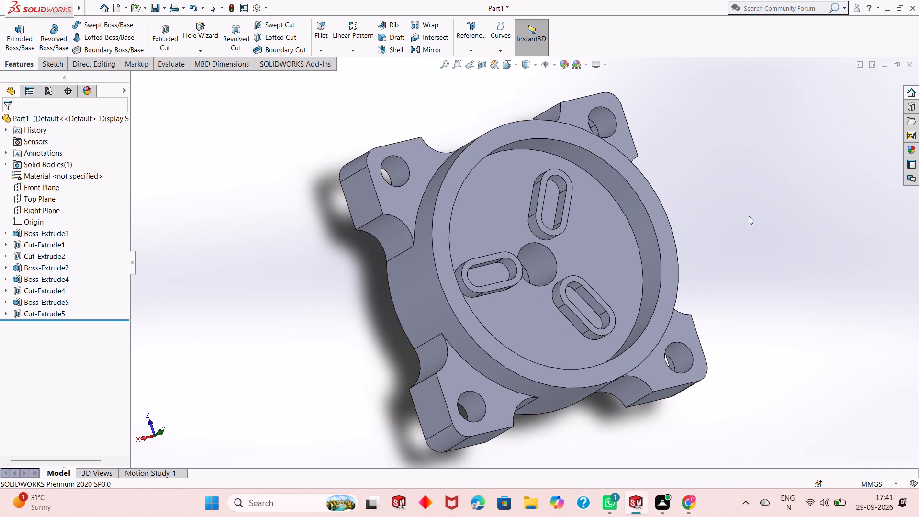
pyautogui.scroll(2, 556, 293)
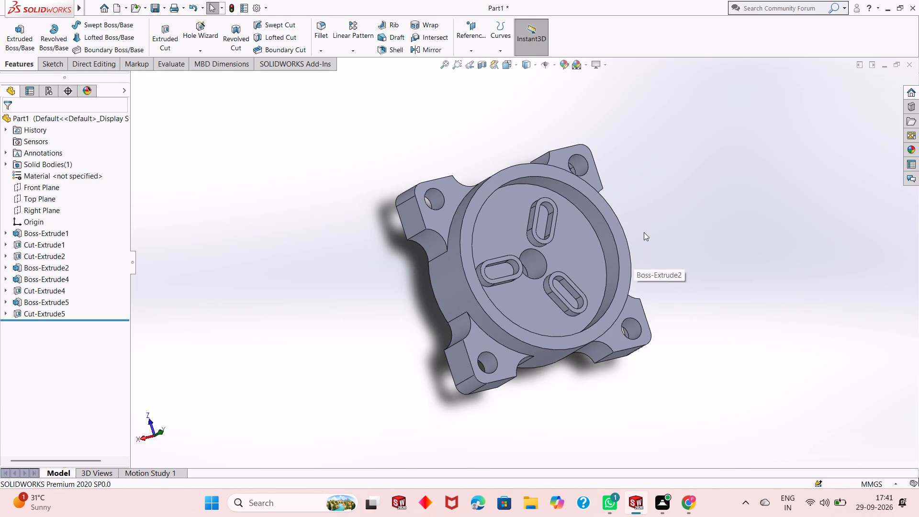
pyautogui.moveTo(625, 221); pyautogui.dragTo(643, 258, button='middle')
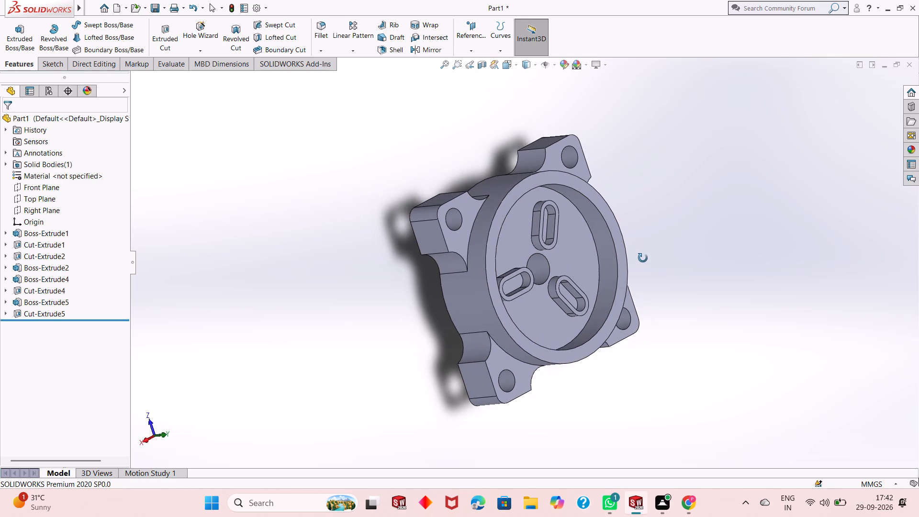
pyautogui.moveTo(643, 258); pyautogui.dragTo(637, 229, button='middle')
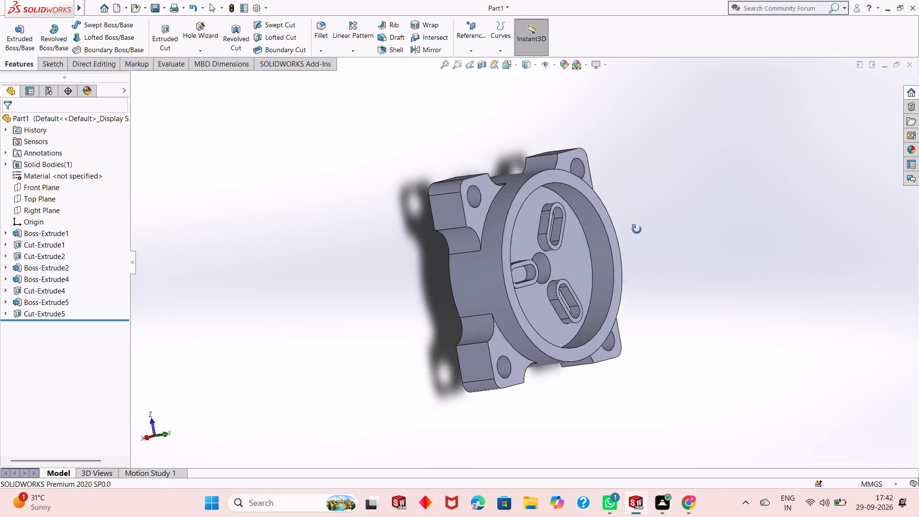
pyautogui.moveTo(637, 229); pyautogui.dragTo(626, 265, button='middle')
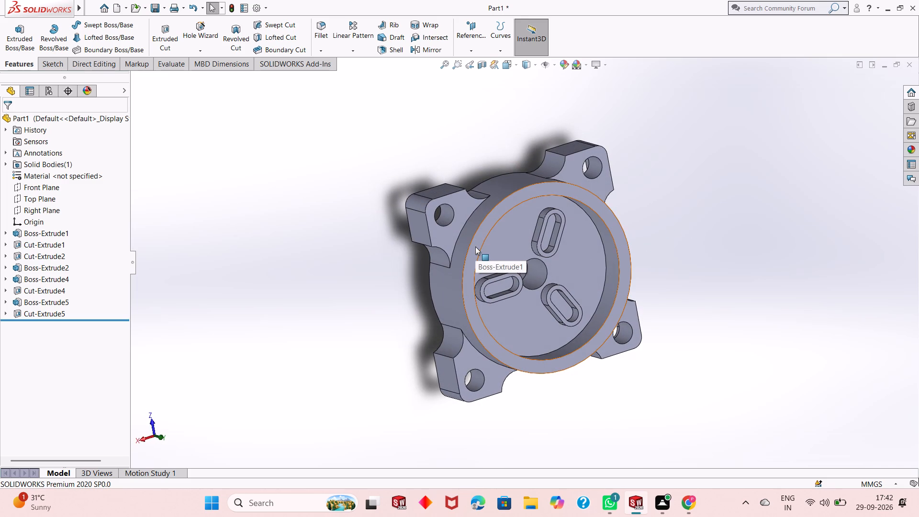
pyautogui.scroll(-2, 493, 271)
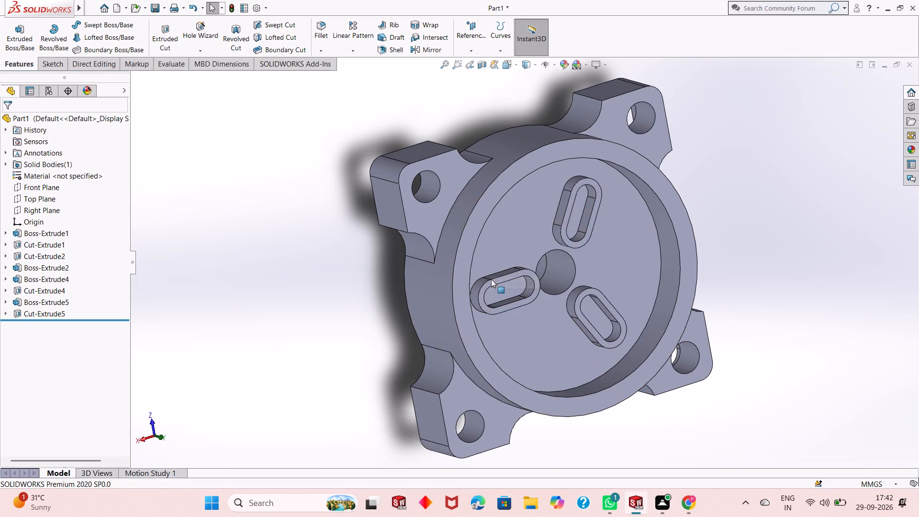
pyautogui.scroll(-1, 491, 279)
pyautogui.scroll(2, 563, 242)
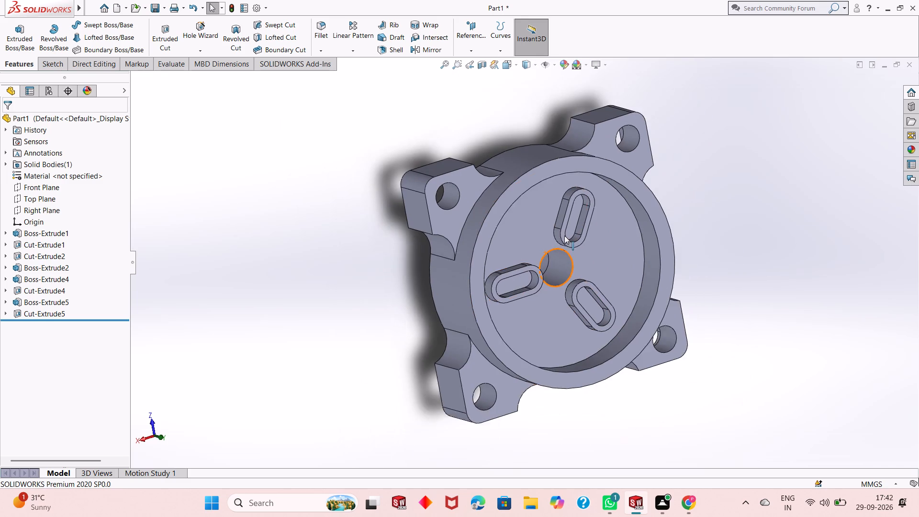
pyautogui.scroll(1, 564, 236)
pyautogui.scroll(-3, 567, 248)
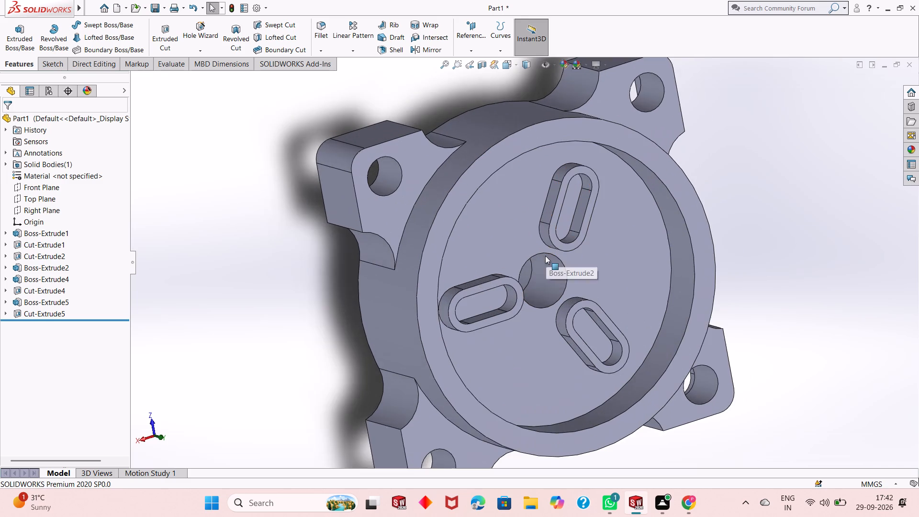
pyautogui.scroll(1, 542, 269)
pyautogui.moveTo(715, 265); pyautogui.dragTo(693, 265, button='middle')
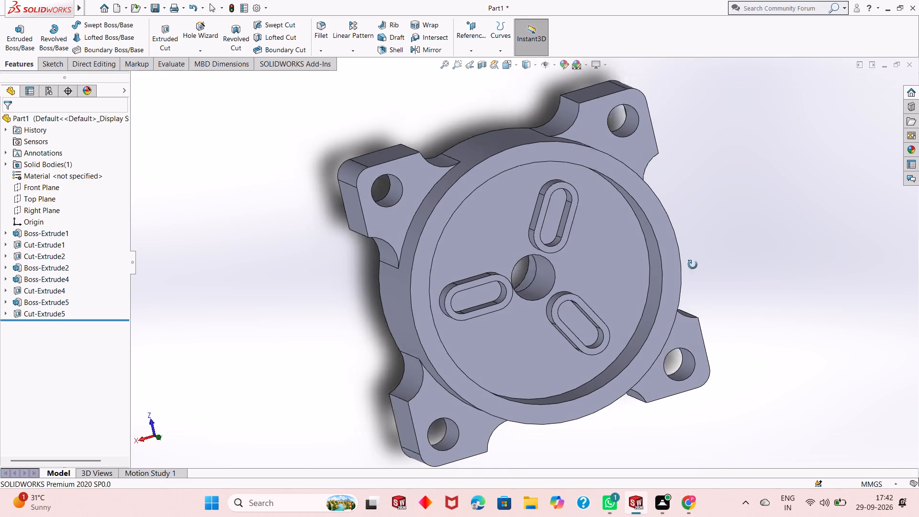
pyautogui.moveTo(693, 265); pyautogui.dragTo(736, 265, button='middle')
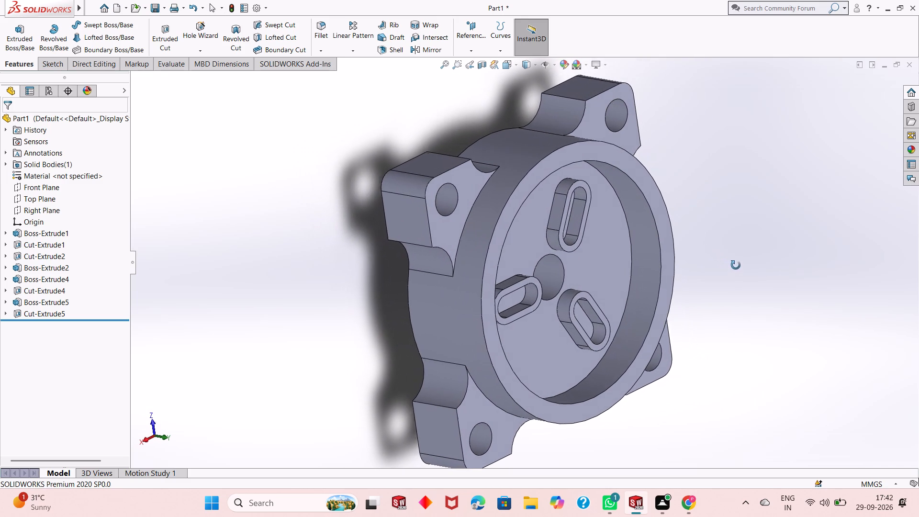
pyautogui.moveTo(736, 265); pyautogui.dragTo(736, 265, button='middle')
pyautogui.moveTo(553, 269); pyautogui.dragTo(584, 244, button='middle')
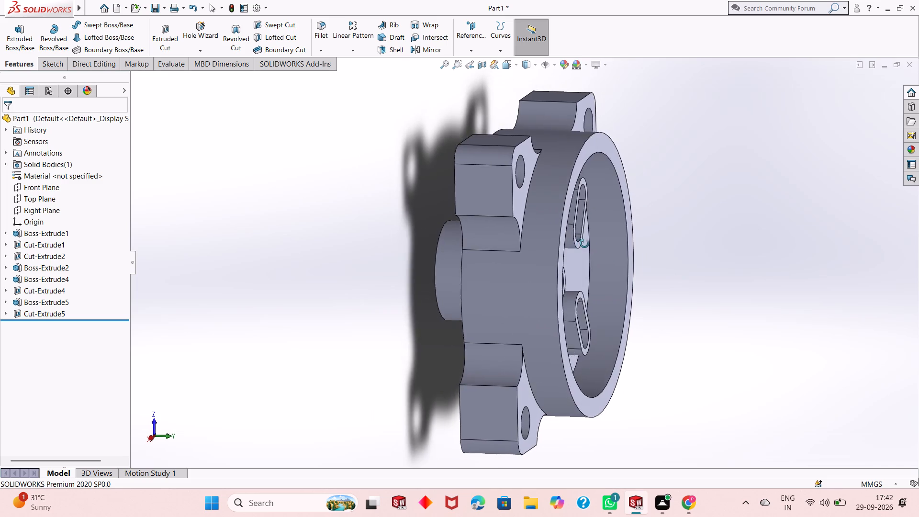
pyautogui.moveTo(584, 244); pyautogui.dragTo(574, 256, button='middle')
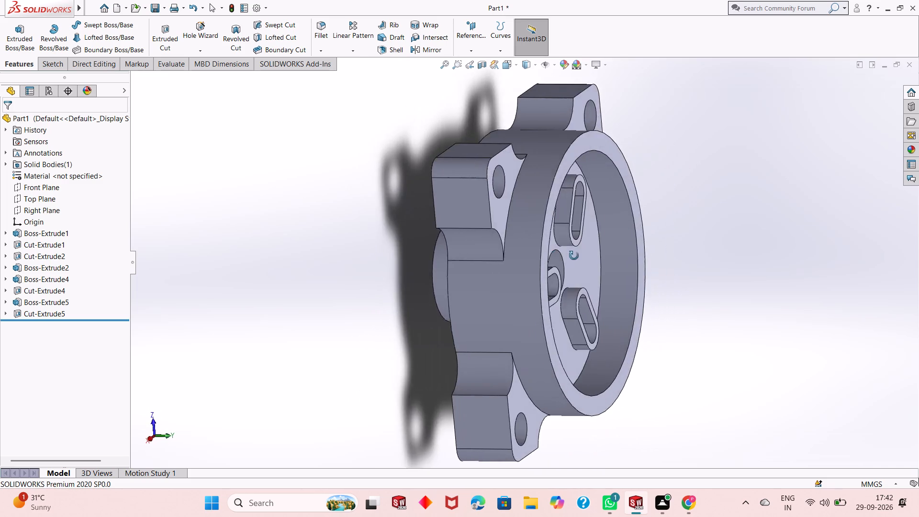
pyautogui.moveTo(574, 256); pyautogui.dragTo(614, 247, button='middle')
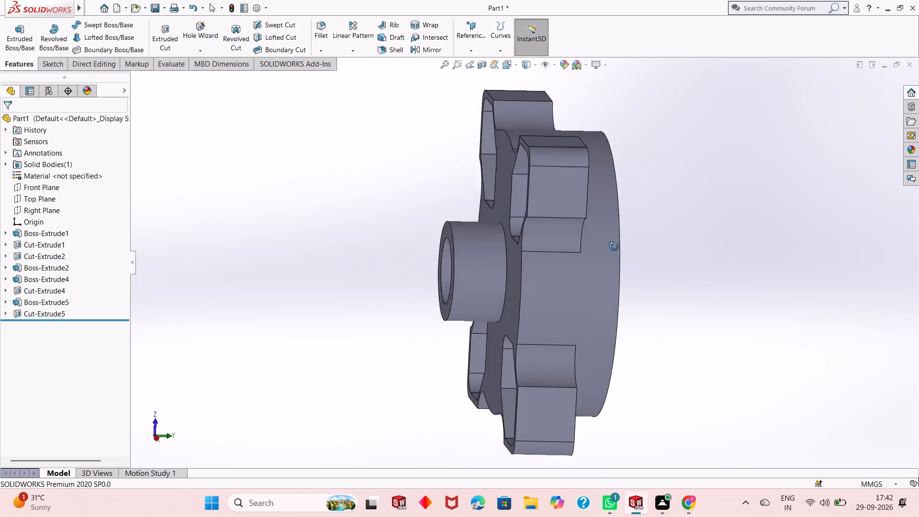
pyautogui.moveTo(614, 247); pyautogui.dragTo(597, 236, button='middle')
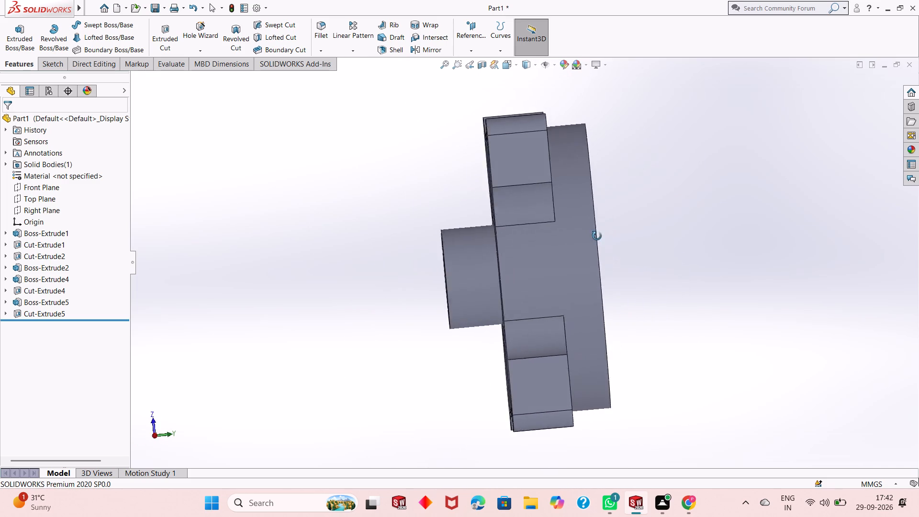
# Examine the whole part from both faces, comparing the slotted-boss recess with the pocketed lugs and central bored boss.
pyautogui.moveTo(597, 236); pyautogui.dragTo(493, 274, button='middle')
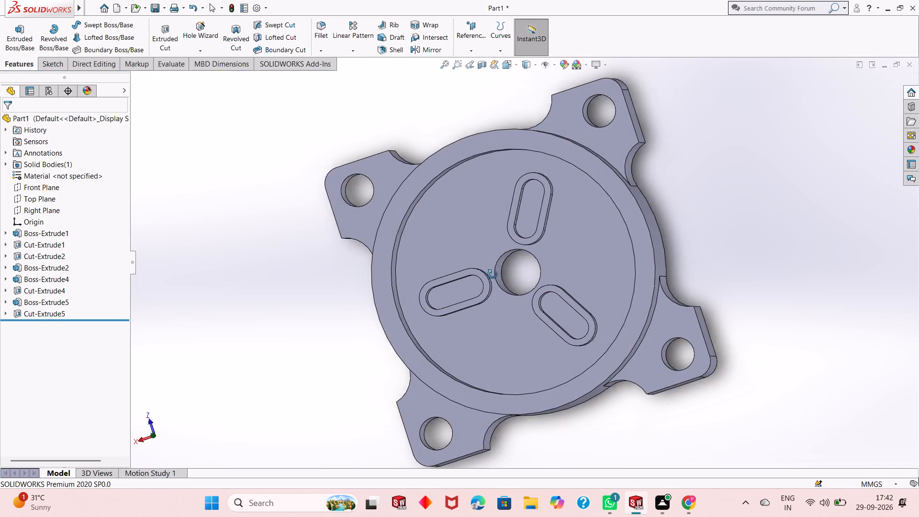
pyautogui.moveTo(493, 274); pyautogui.dragTo(671, 253, button='middle')
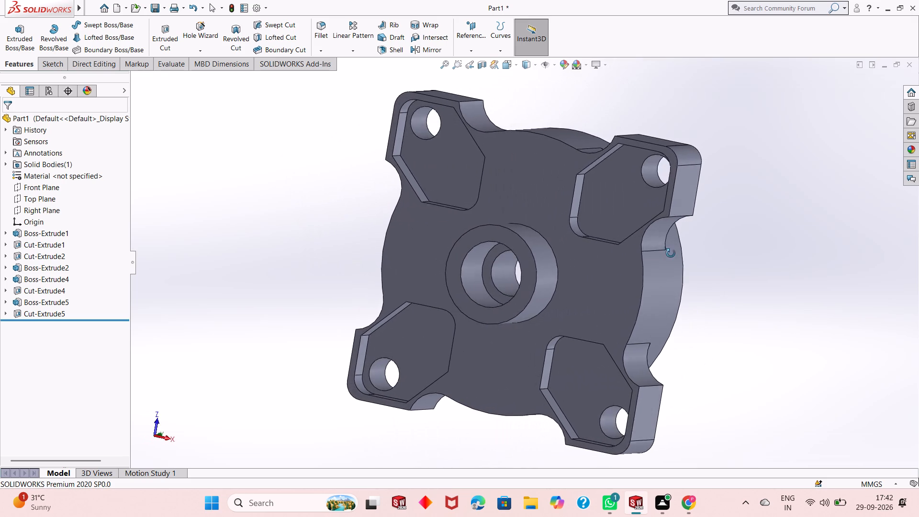
pyautogui.moveTo(671, 253); pyautogui.dragTo(547, 324, button='middle')
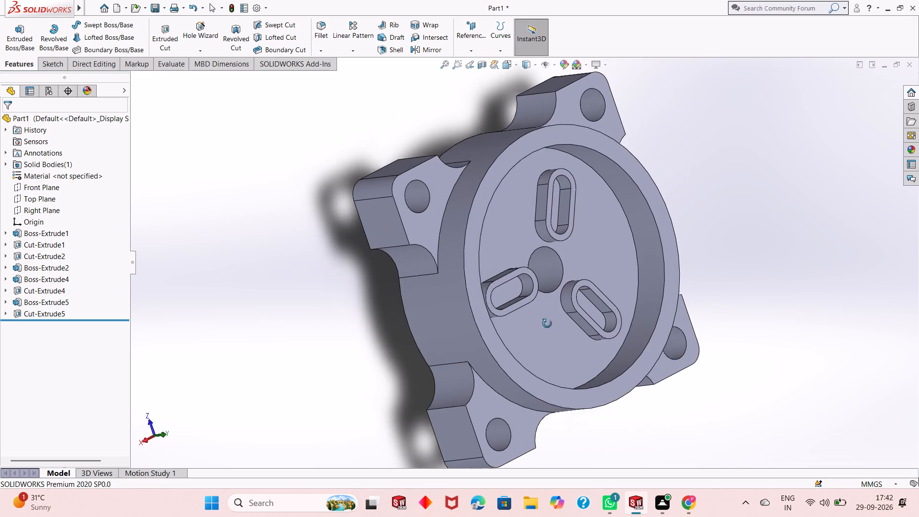
pyautogui.moveTo(547, 324); pyautogui.dragTo(547, 326, button='middle')
pyautogui.scroll(-2, 579, 263)
pyautogui.scroll(2, 517, 272)
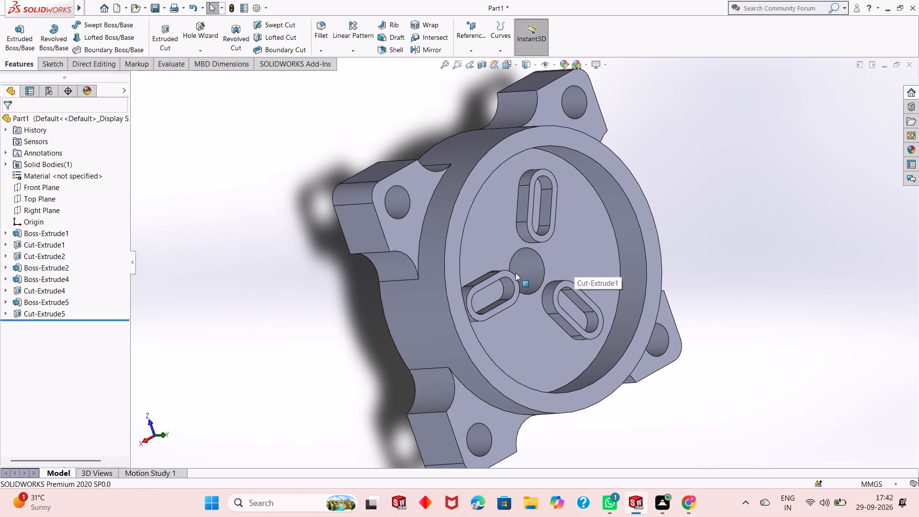
pyautogui.scroll(1, 521, 291)
pyautogui.scroll(-1, 662, 276)
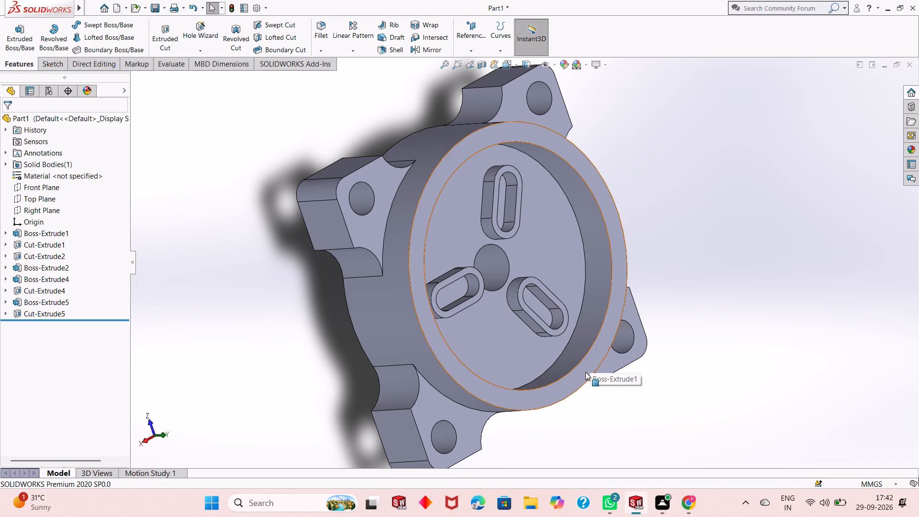
pyautogui.moveTo(524, 327); pyautogui.dragTo(528, 326, button='middle')
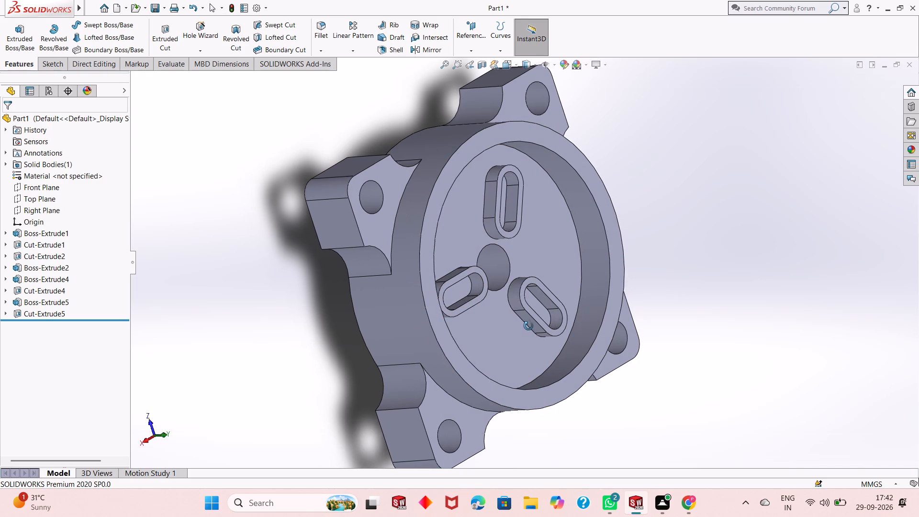
pyautogui.moveTo(528, 326); pyautogui.dragTo(639, 308, button='middle')
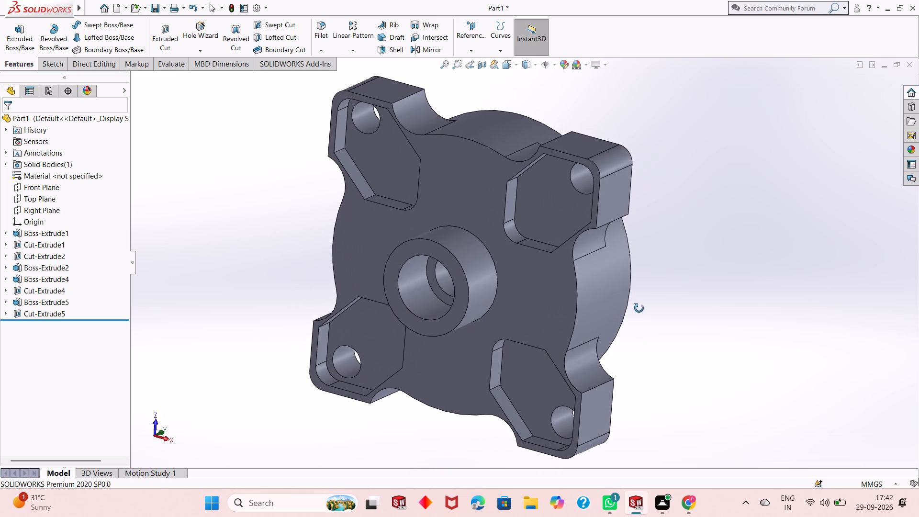
pyautogui.moveTo(639, 308); pyautogui.dragTo(647, 331, button='middle')
pyautogui.scroll(1, 643, 345)
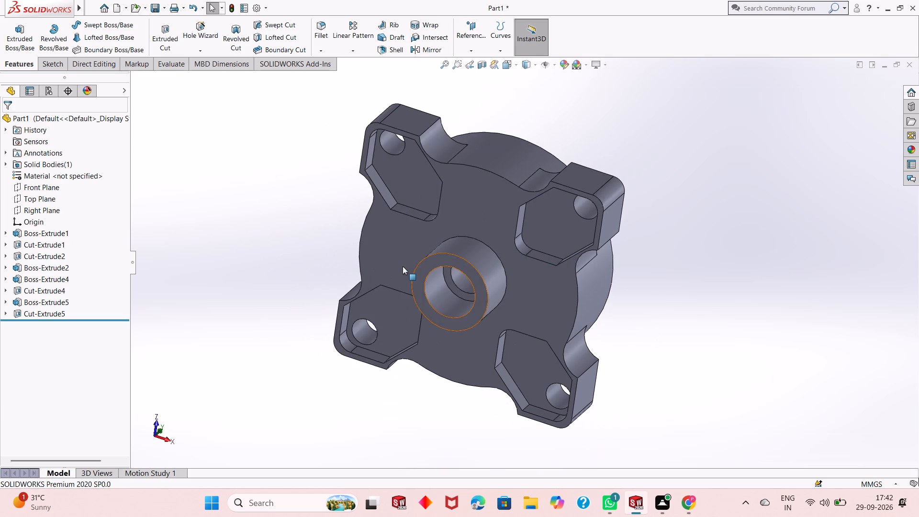
pyautogui.scroll(-1, 403, 266)
pyautogui.scroll(1, 408, 273)
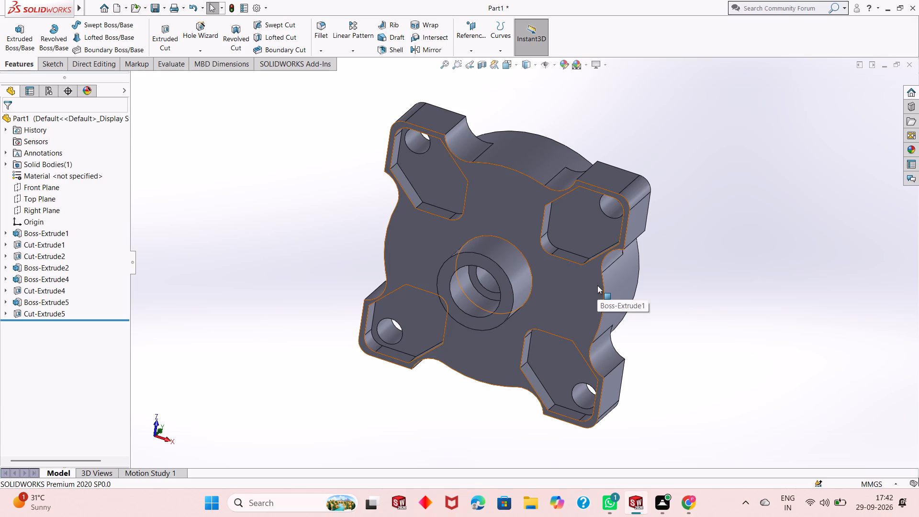
# Examine the boss side of the part from oblique angles, covering the central boss, lug pockets, lug holes and outer rim.
pyautogui.moveTo(561, 316); pyautogui.dragTo(549, 325, button='middle')
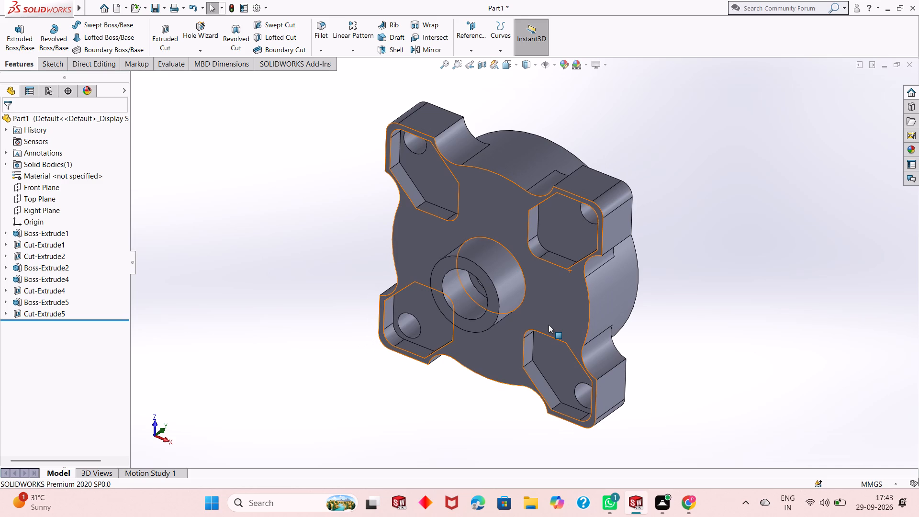
pyautogui.moveTo(546, 320); pyautogui.dragTo(541, 318, button='middle')
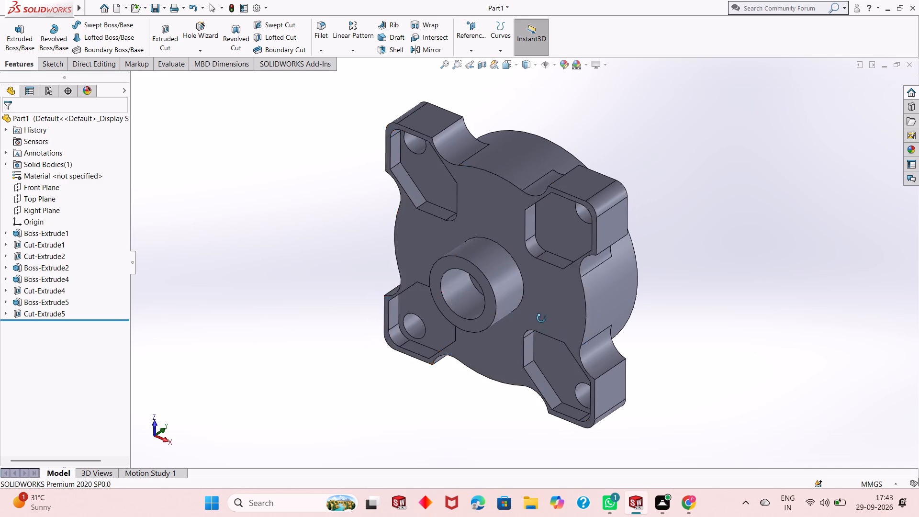
pyautogui.moveTo(541, 318); pyautogui.dragTo(502, 282, button='middle')
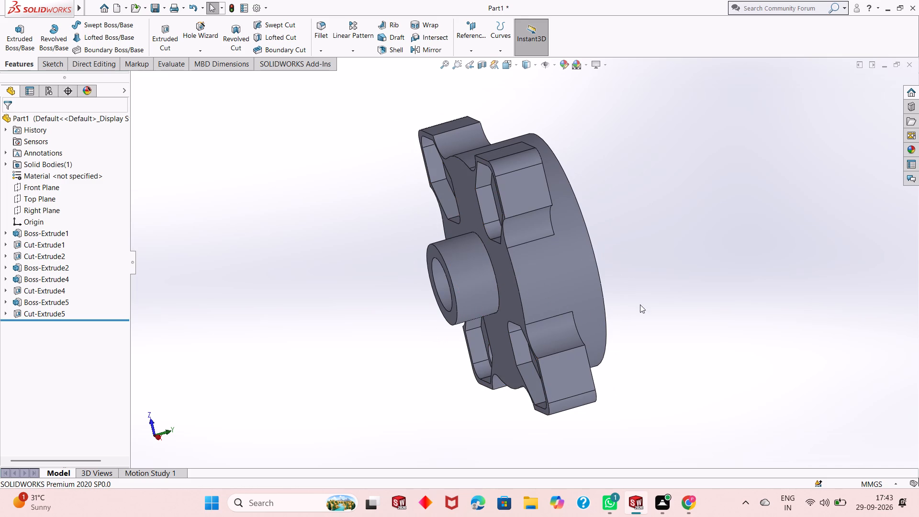
pyautogui.scroll(1, 556, 282)
pyautogui.scroll(-2, 499, 245)
pyautogui.moveTo(662, 313); pyautogui.dragTo(668, 311, button='middle')
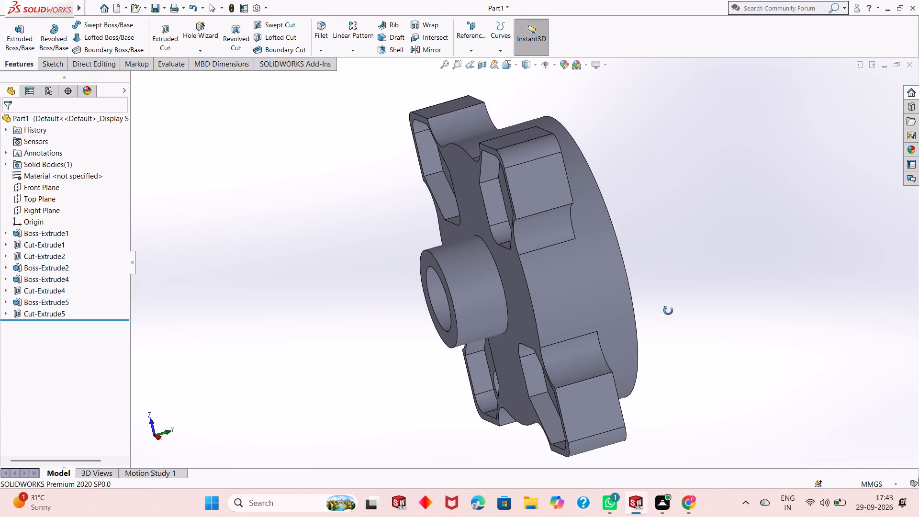
pyautogui.moveTo(668, 311); pyautogui.dragTo(684, 305, button='middle')
pyautogui.moveTo(621, 294); pyautogui.dragTo(647, 277, button='middle')
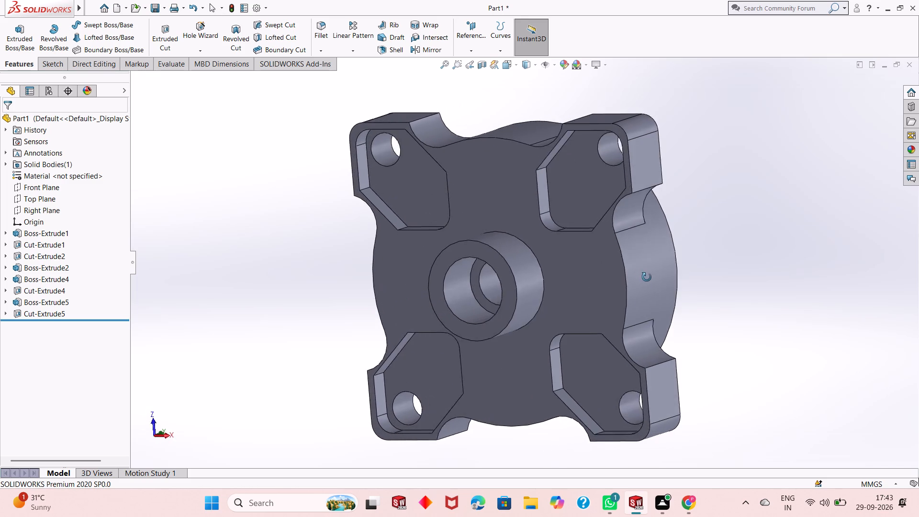
pyautogui.moveTo(647, 277); pyautogui.dragTo(728, 286, button='middle')
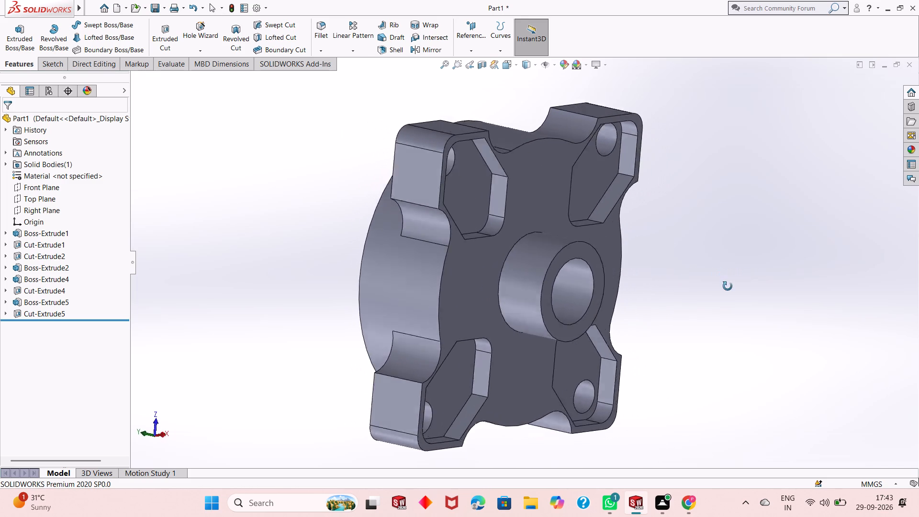
pyautogui.moveTo(728, 286); pyautogui.dragTo(651, 400, button='middle')
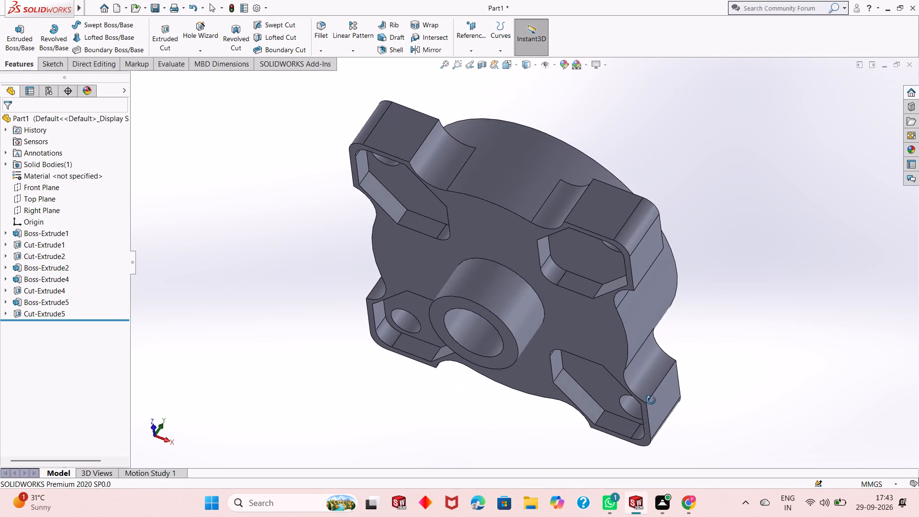
pyautogui.moveTo(651, 400); pyautogui.dragTo(651, 401, button='middle')
pyautogui.moveTo(645, 363); pyautogui.dragTo(655, 271, button='middle')
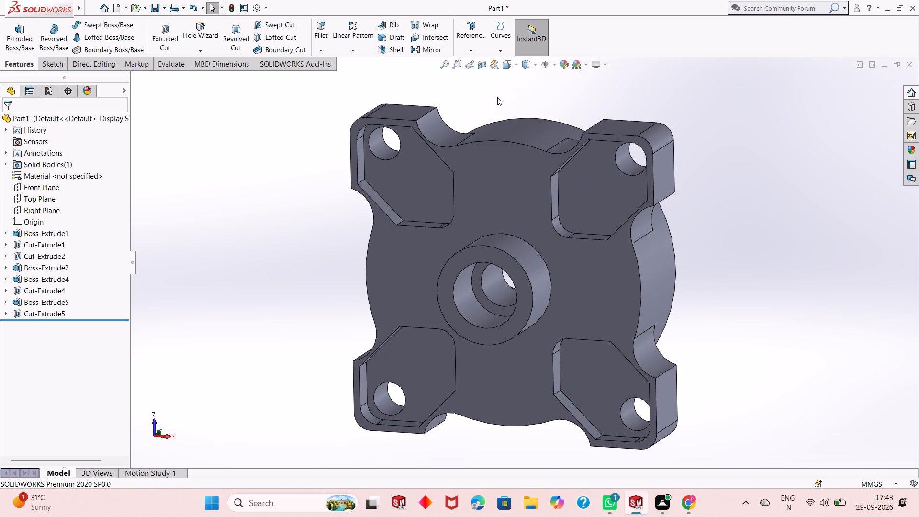
# Apply a planar section view through the part on the Right Plane with a -4 mm offset.
pyautogui.click(483, 64)
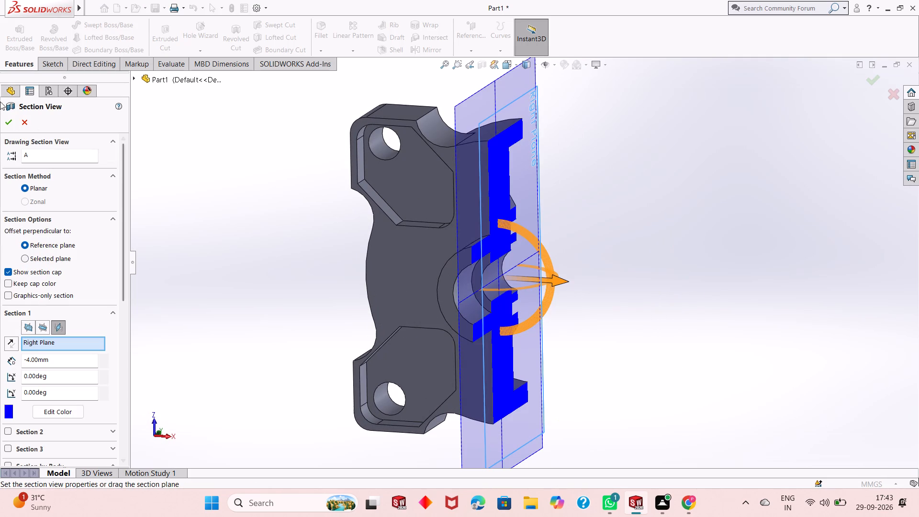
pyautogui.click(8, 124)
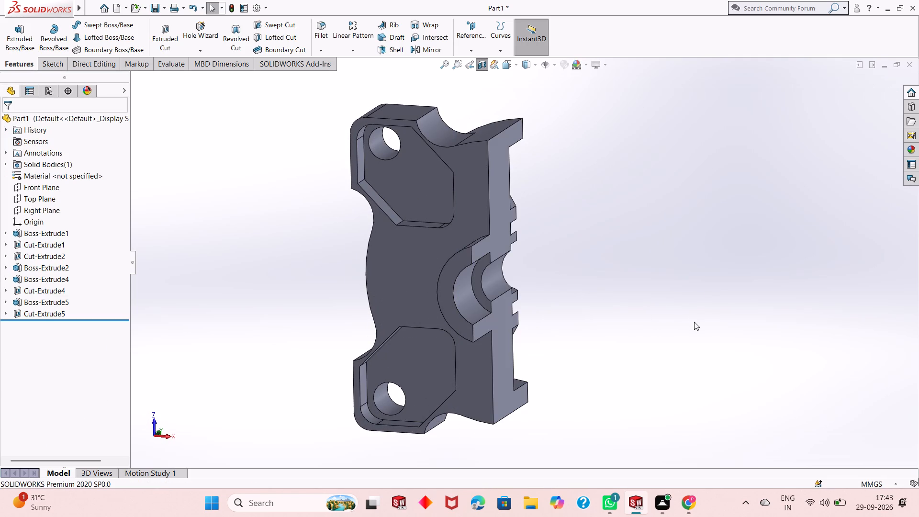
# Examine the sectioned half from several angles, including the stepped central bore, the cut slotted bosses, the recess wall and the lugs.
pyautogui.moveTo(672, 290); pyautogui.dragTo(665, 173, button='middle')
pyautogui.scroll(1, 585, 342)
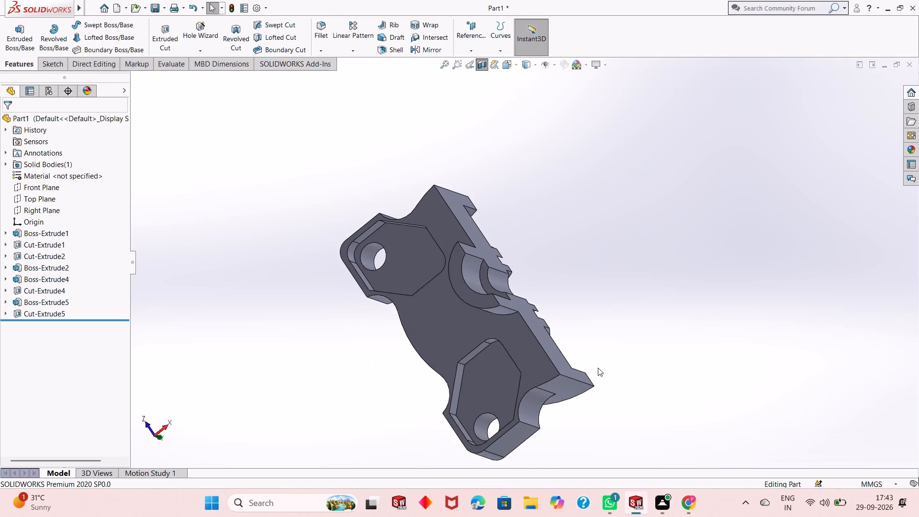
pyautogui.scroll(1, 598, 368)
pyautogui.moveTo(502, 403); pyautogui.dragTo(610, 485, button='middle')
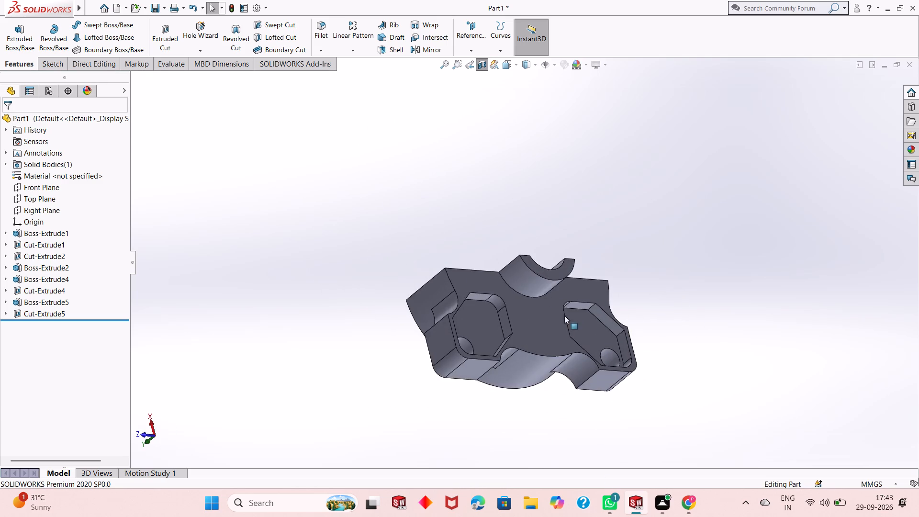
pyautogui.moveTo(548, 296); pyautogui.dragTo(546, 493, button='middle')
pyautogui.moveTo(520, 214); pyautogui.dragTo(537, 275, button='middle')
pyautogui.scroll(-2, 512, 240)
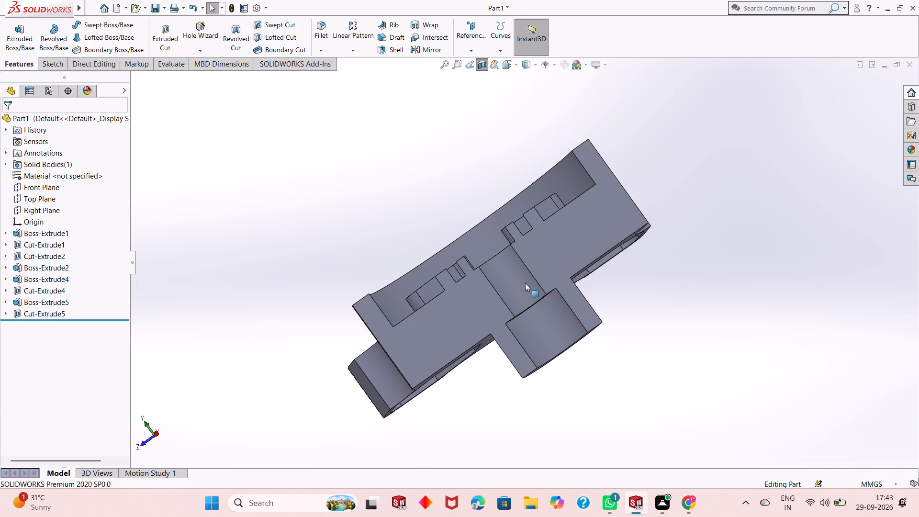
pyautogui.moveTo(534, 262); pyautogui.dragTo(622, 225, button='middle')
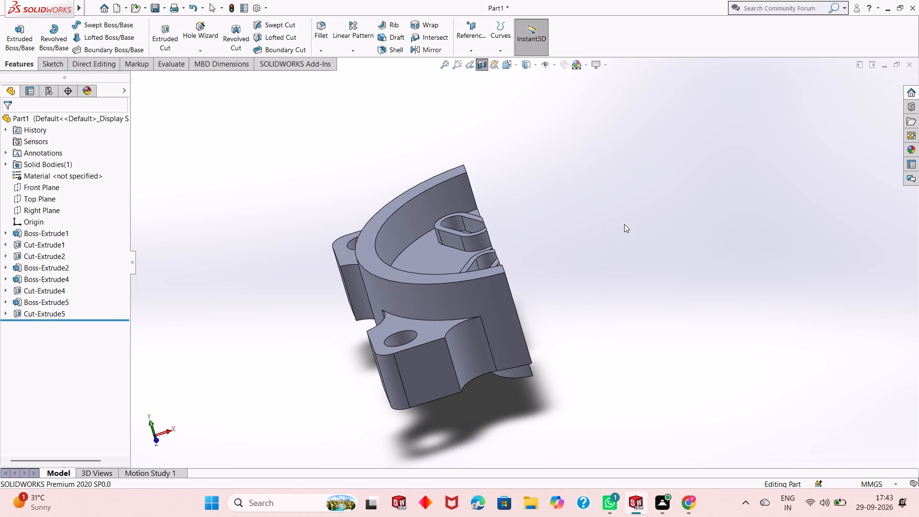
pyautogui.moveTo(619, 277); pyautogui.dragTo(542, 249, button='middle')
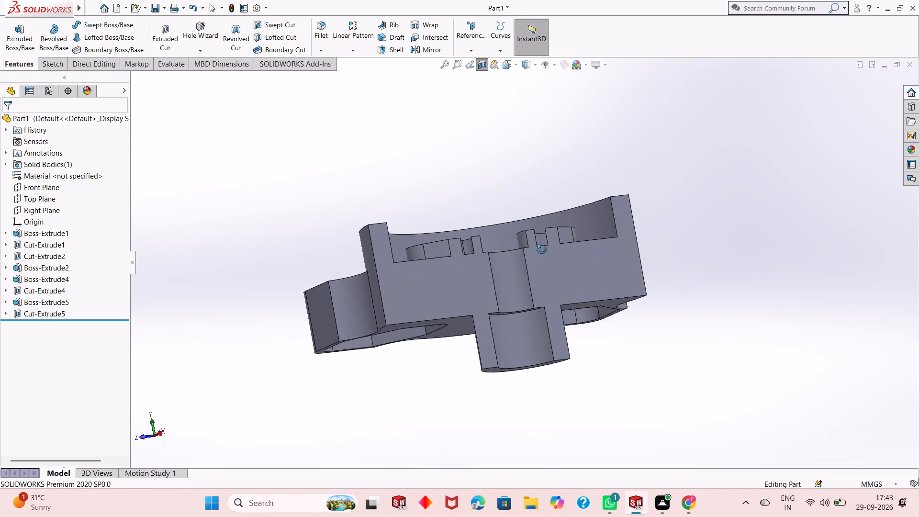
pyautogui.moveTo(542, 249); pyautogui.dragTo(548, 266, button='middle')
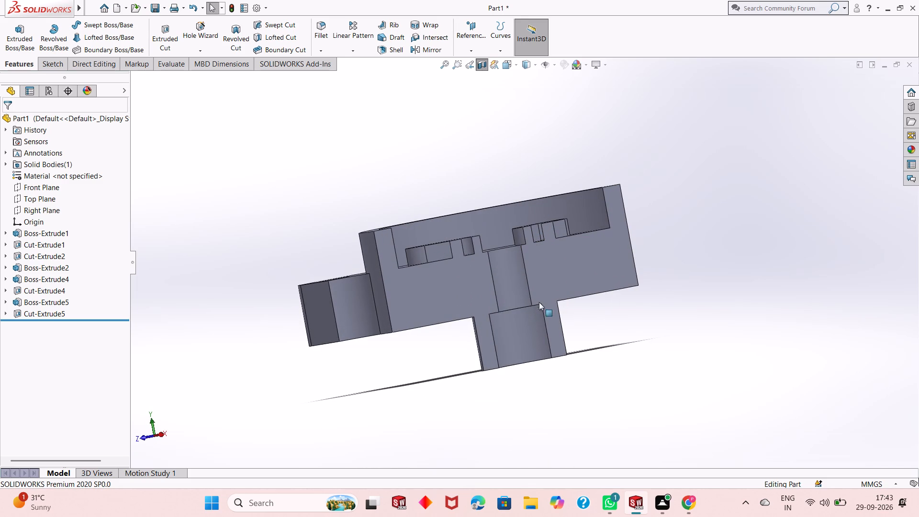
pyautogui.moveTo(555, 339); pyautogui.dragTo(569, 335, button='middle')
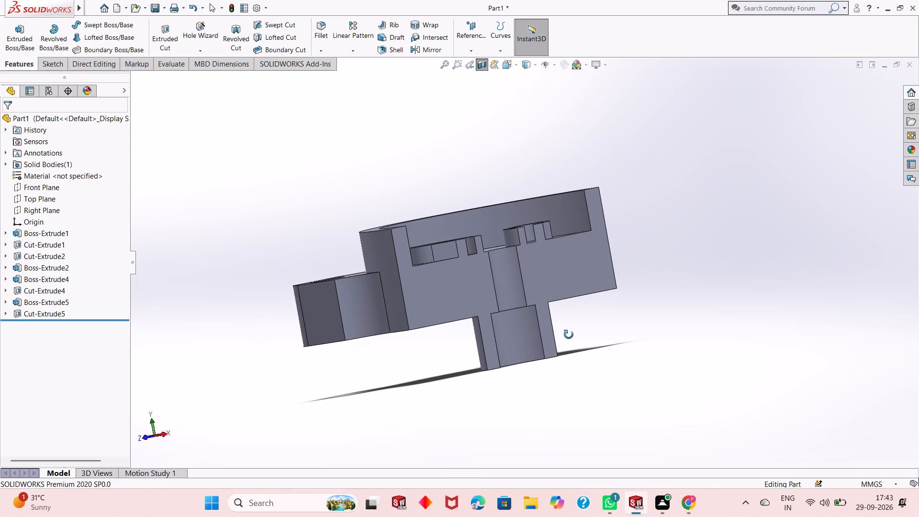
pyautogui.moveTo(569, 335); pyautogui.dragTo(599, 326, button='middle')
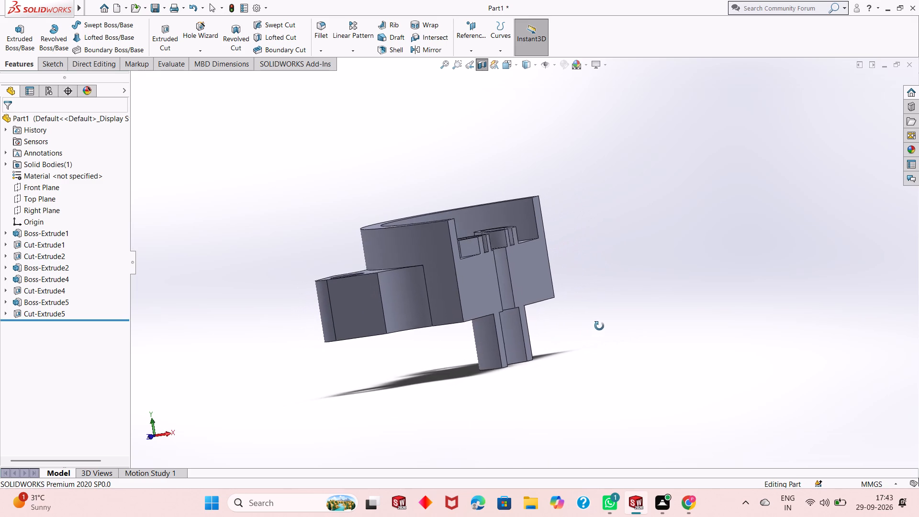
pyautogui.moveTo(599, 326); pyautogui.dragTo(609, 321, button='middle')
pyautogui.scroll(-1, 532, 322)
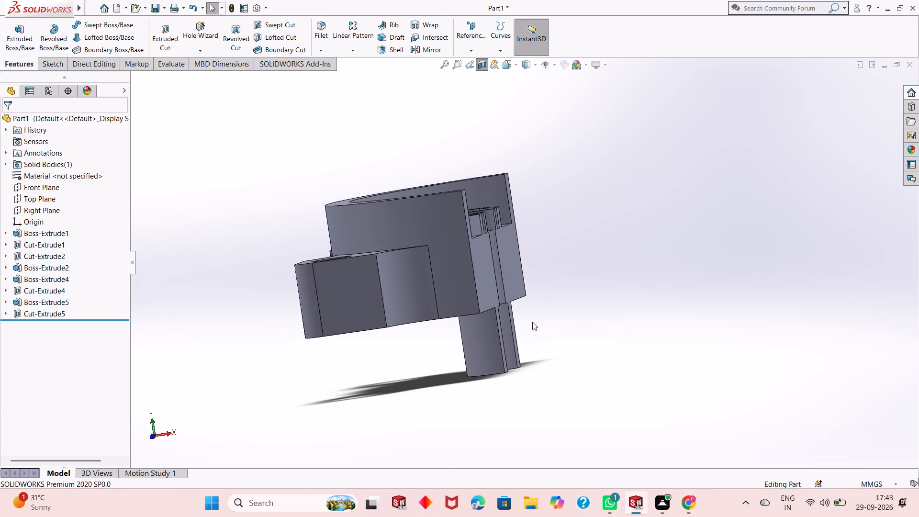
pyautogui.scroll(1, 532, 328)
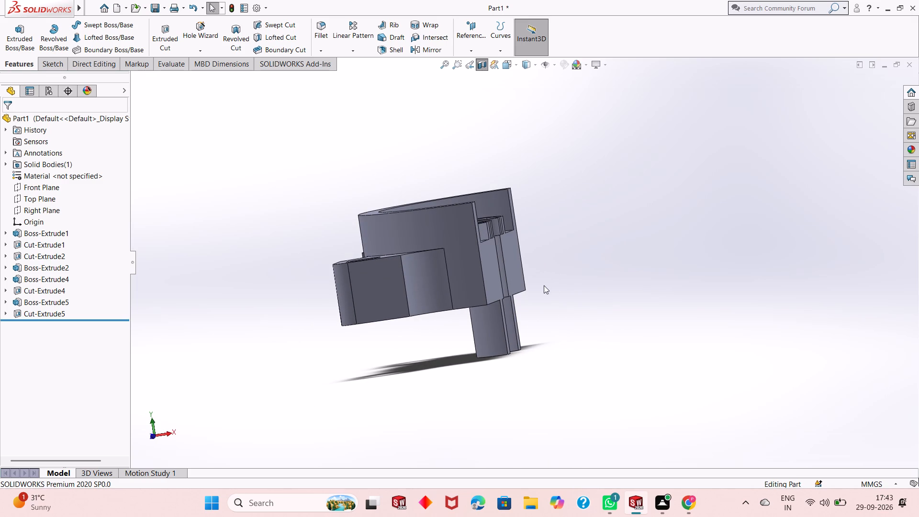
pyautogui.moveTo(524, 262); pyautogui.dragTo(516, 310, button='middle')
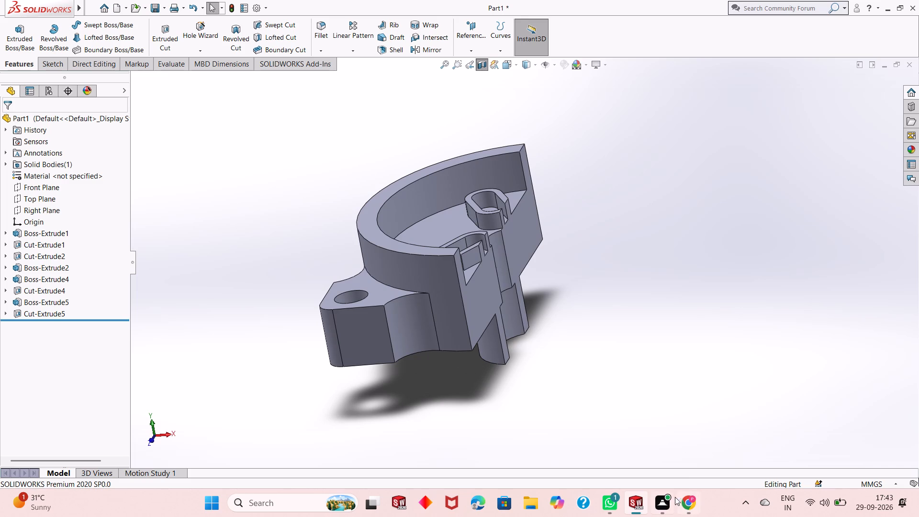
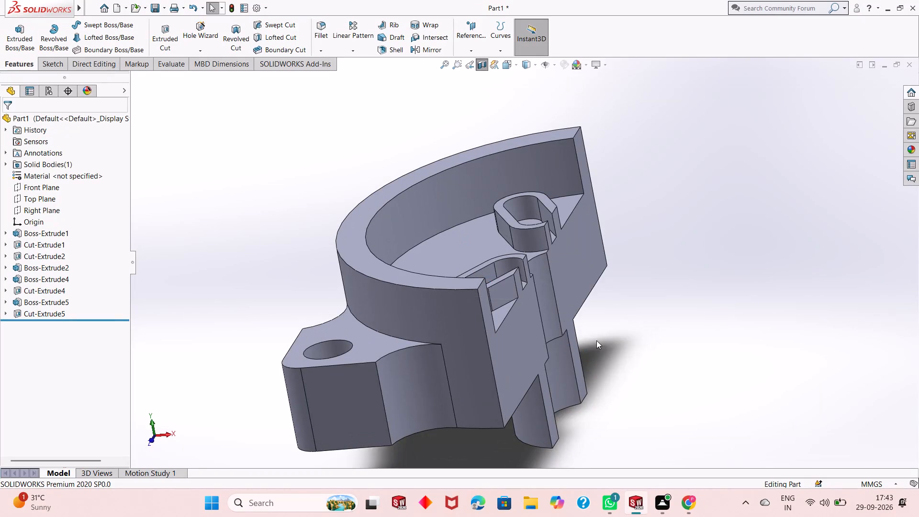
# Turn off the section view so the whole part is displayed.
pyautogui.moveTo(597, 340); pyautogui.dragTo(506, 303, button='middle')
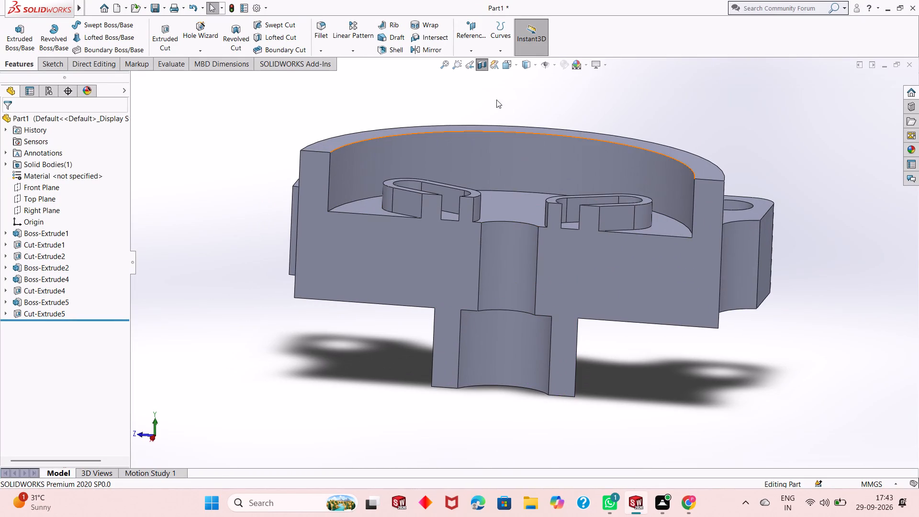
pyautogui.click(478, 67)
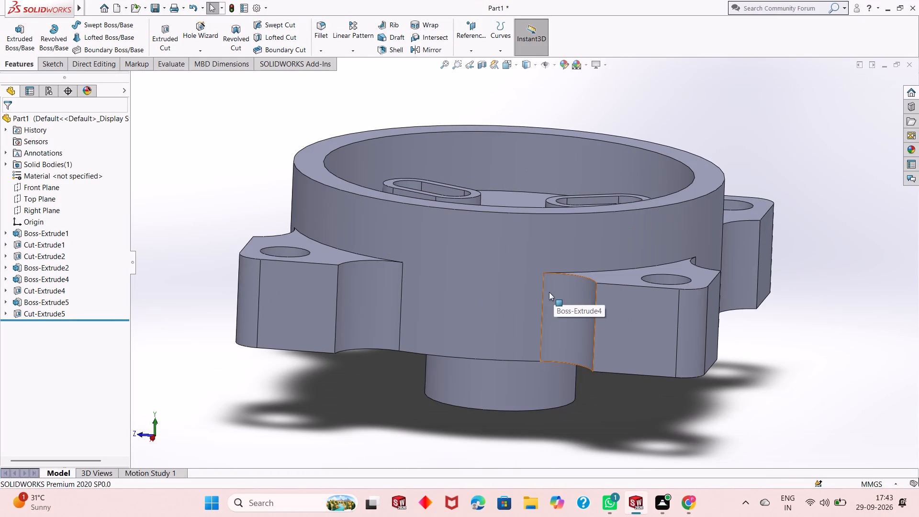
# Examine the complete part from the slotted recess around to the hollow central boss on the opposite side.
pyautogui.scroll(1, 549, 292)
pyautogui.moveTo(514, 132); pyautogui.dragTo(520, 233, button='middle')
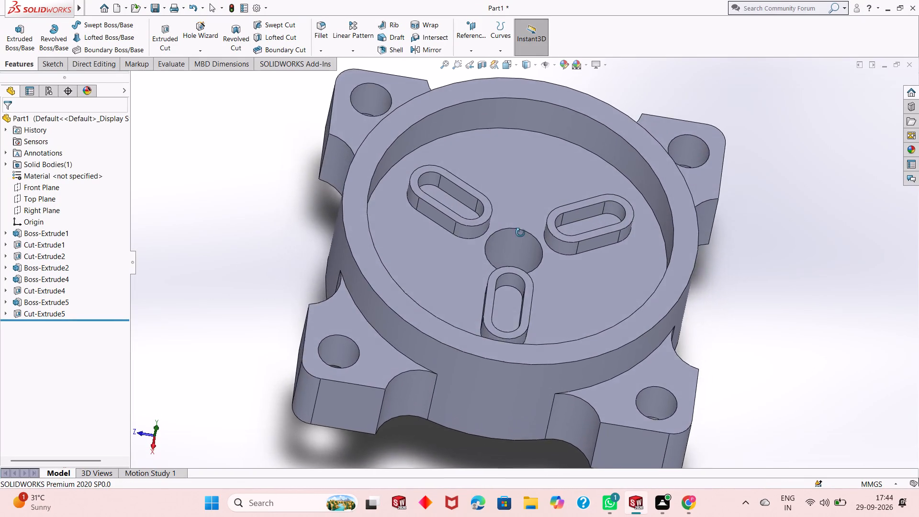
pyautogui.moveTo(520, 233); pyautogui.dragTo(502, 258, button='middle')
pyautogui.scroll(-1, 500, 247)
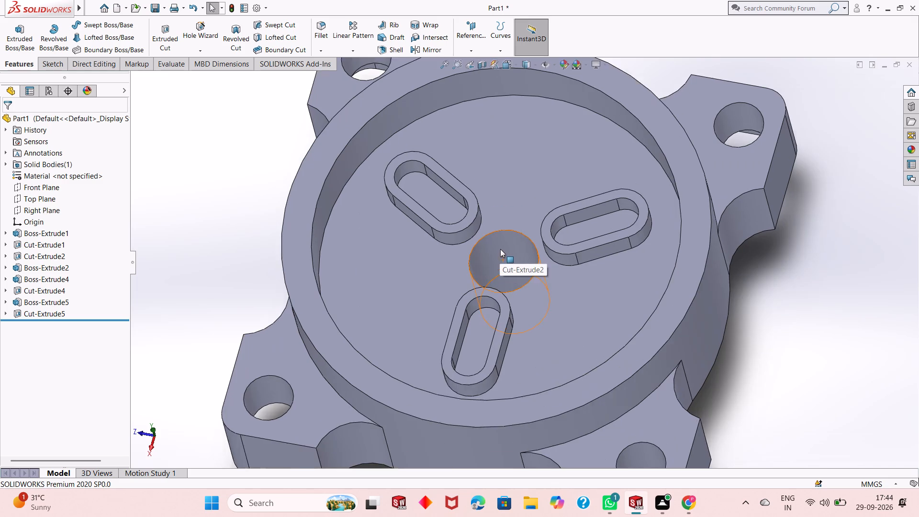
pyautogui.scroll(-1, 500, 249)
pyautogui.scroll(5, 530, 307)
pyautogui.moveTo(482, 272); pyautogui.dragTo(617, 205, button='middle')
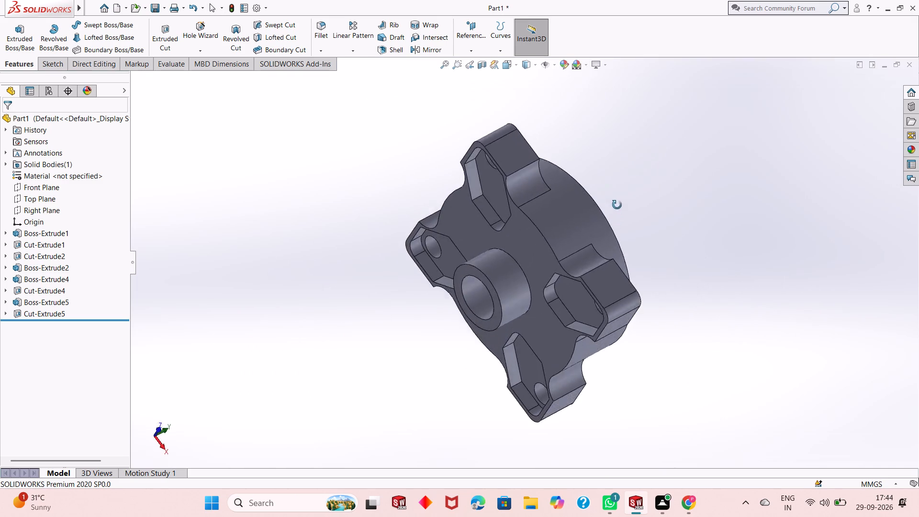
pyautogui.moveTo(617, 205); pyautogui.dragTo(585, 175, button='middle')
pyautogui.scroll(-4, 521, 264)
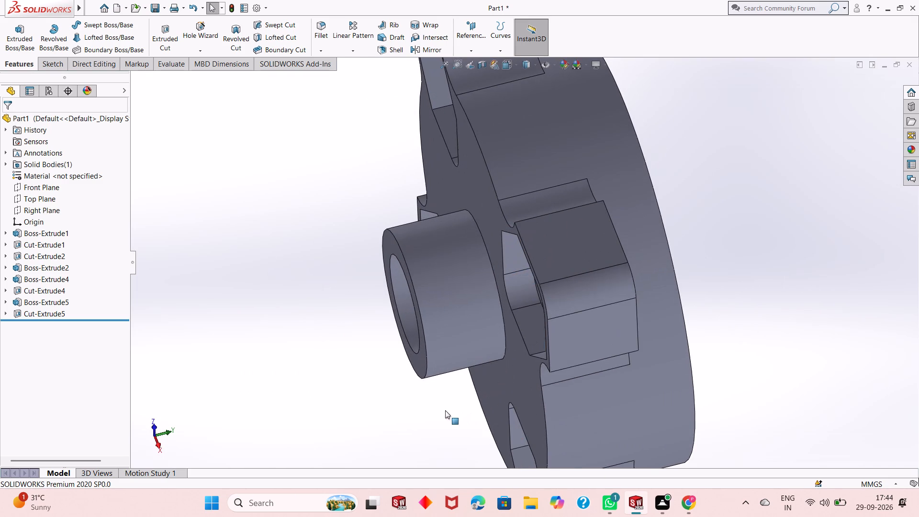
pyautogui.moveTo(445, 410); pyautogui.dragTo(448, 393, button='middle')
pyautogui.scroll(4, 448, 393)
pyautogui.scroll(-1, 493, 190)
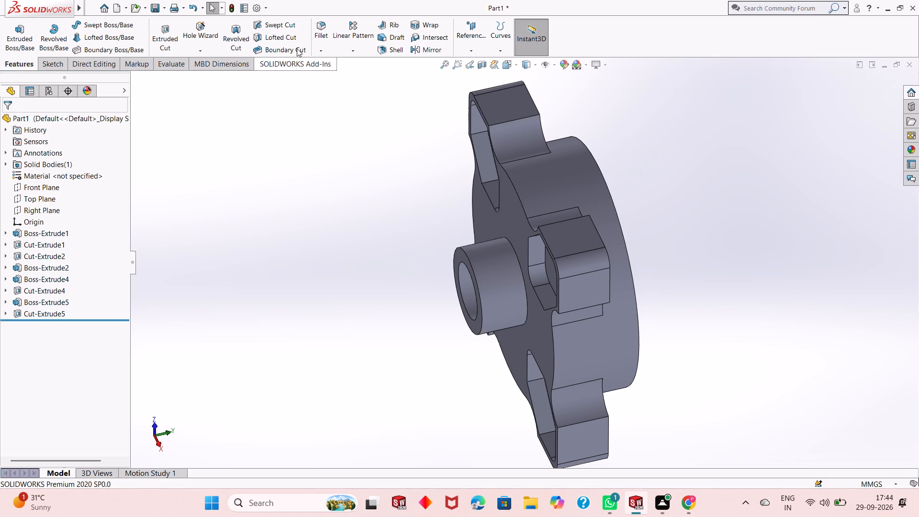
# Start a Thread feature on the outer circular edge at the free end of the central boss.
pyautogui.click(201, 48)
pyautogui.click(215, 85)
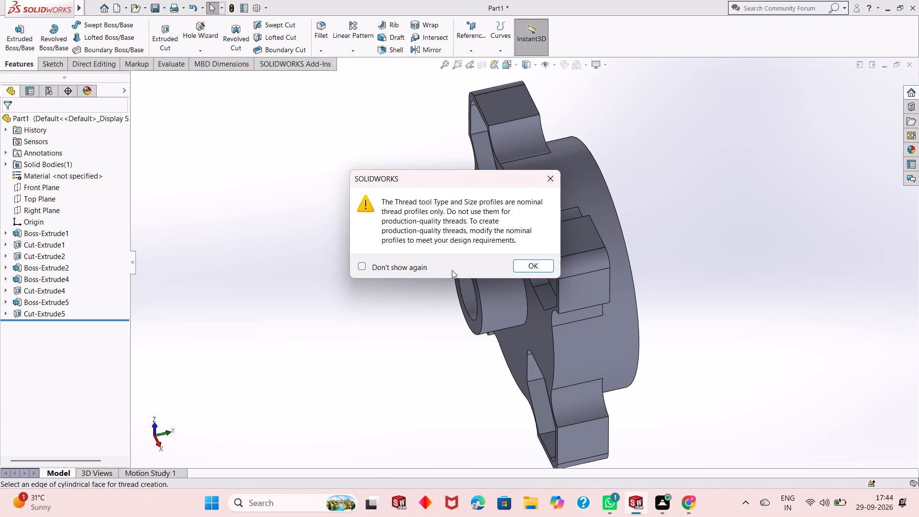
pyautogui.click(528, 268)
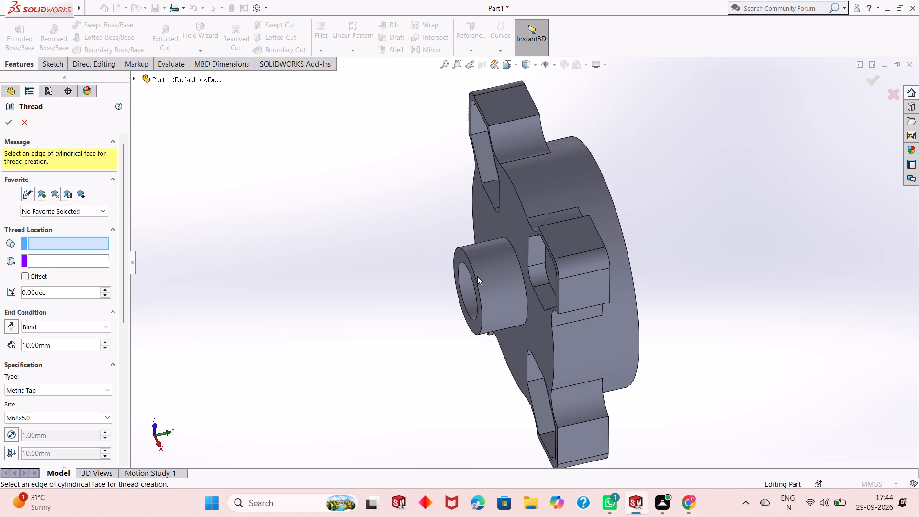
pyautogui.scroll(-2, 483, 249)
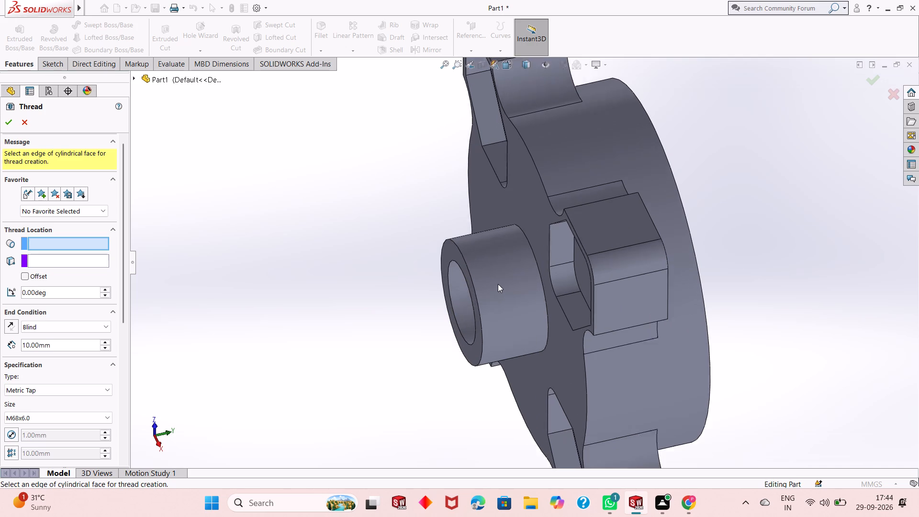
pyautogui.scroll(-1, 498, 284)
pyautogui.moveTo(418, 359); pyautogui.dragTo(424, 316, button='middle')
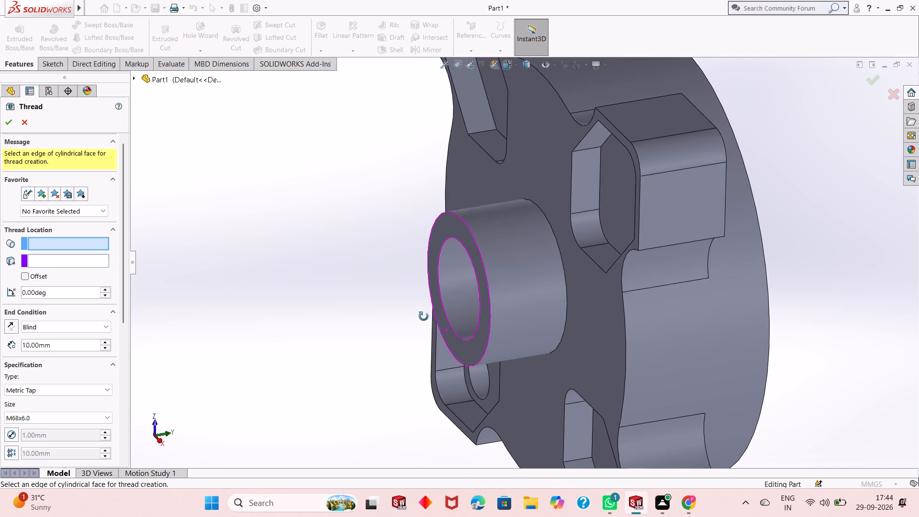
pyautogui.moveTo(424, 316); pyautogui.dragTo(425, 314, button='middle')
pyautogui.scroll(1, 429, 315)
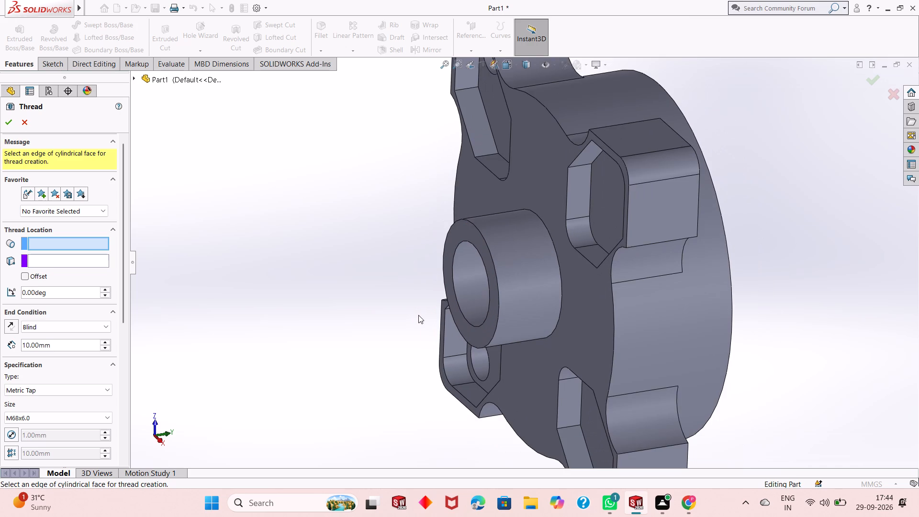
pyautogui.scroll(1, 415, 319)
pyautogui.scroll(-2, 552, 210)
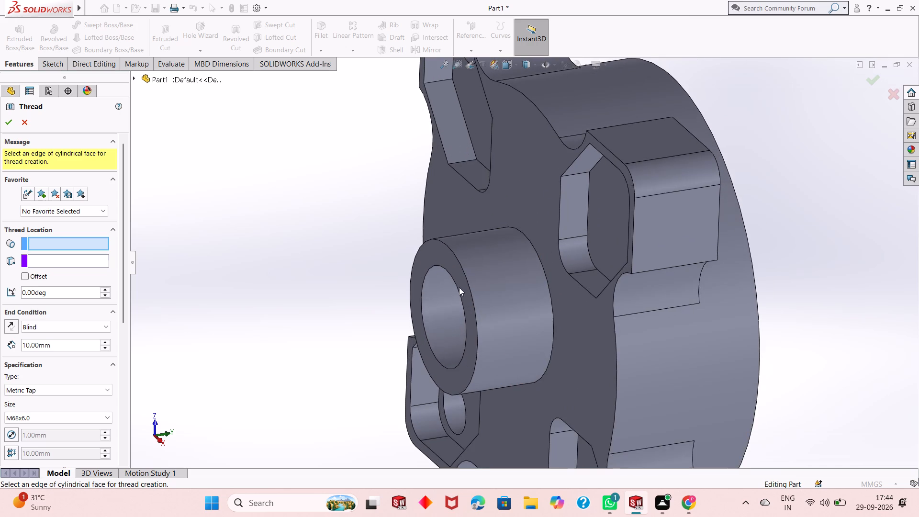
pyautogui.scroll(1, 461, 280)
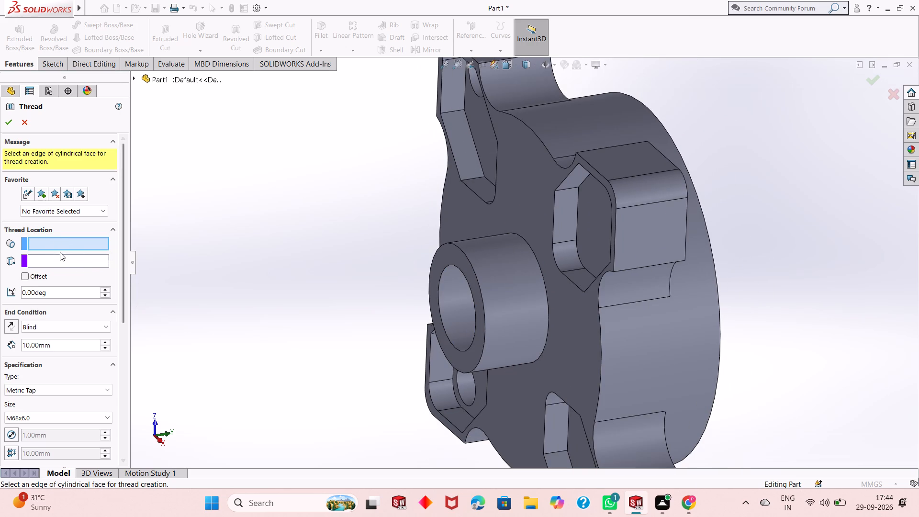
pyautogui.click(479, 278)
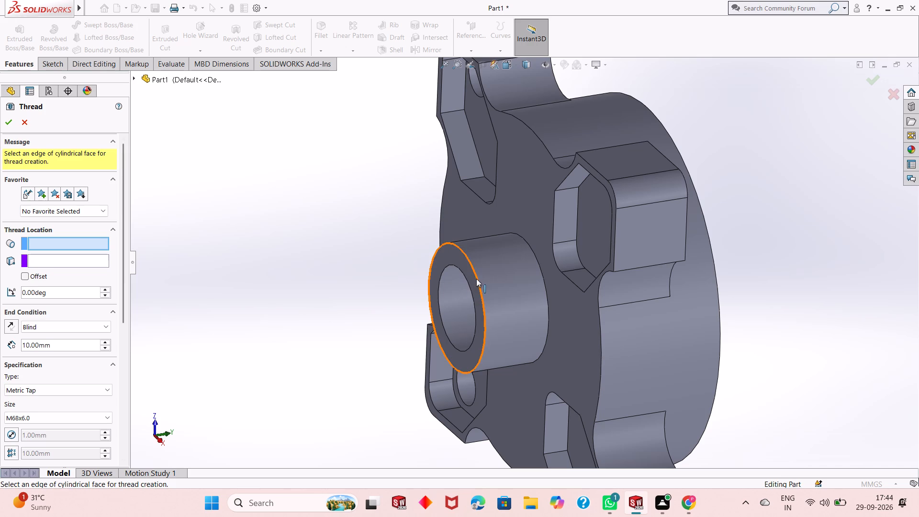
pyautogui.click(476, 279)
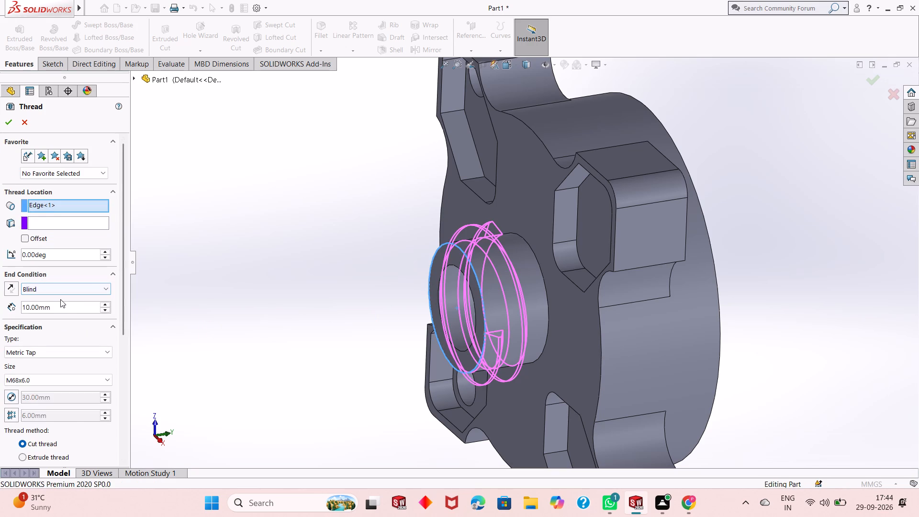
# Set the blind thread depth to 16 mm.
pyautogui.doubleClick(50, 312)
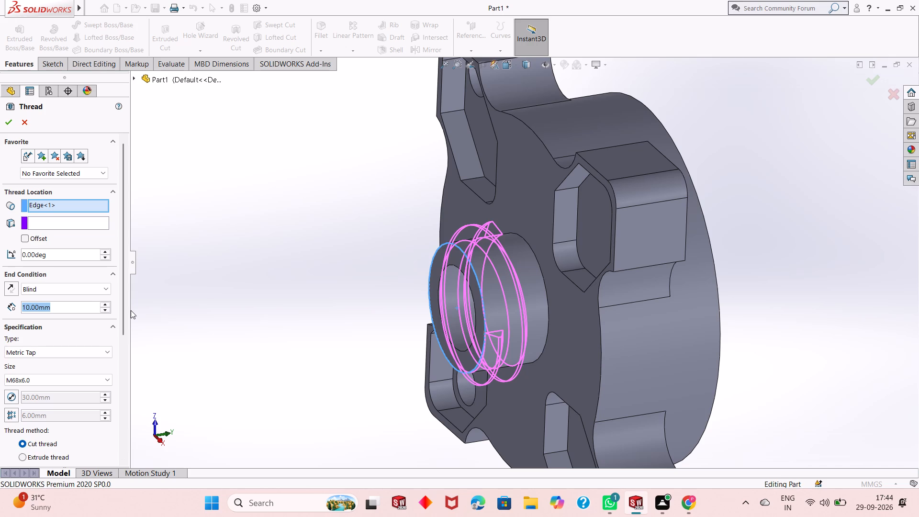
pyautogui.press('1')
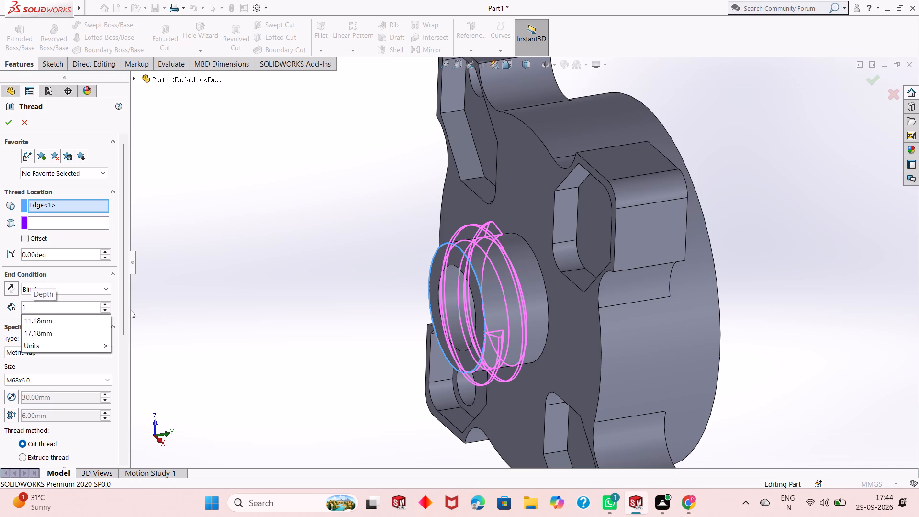
pyautogui.press('6')
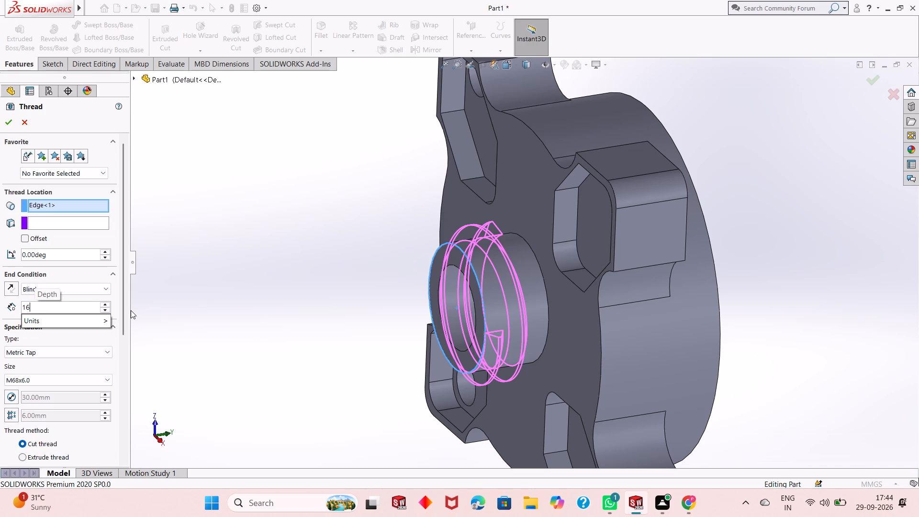
pyautogui.press('Return')
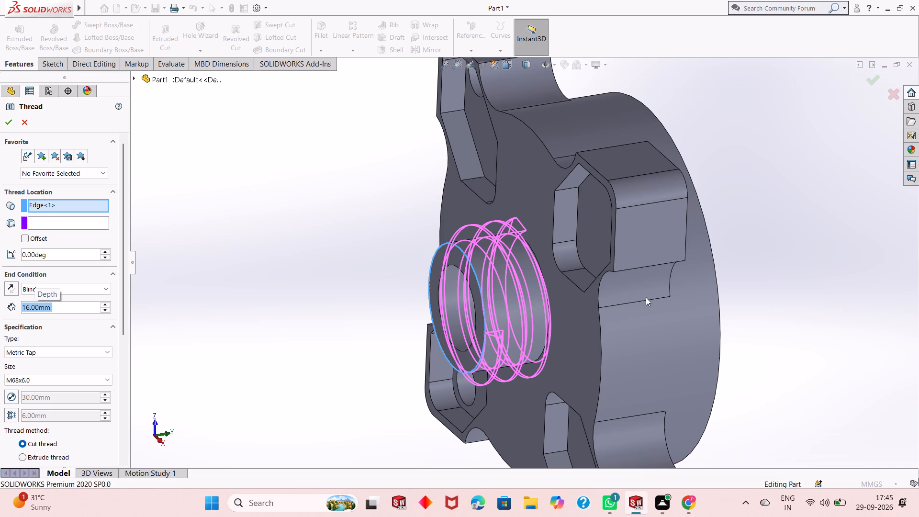
# Examine the thread preview on the central boss from several angles, including the side.
pyautogui.moveTo(748, 296); pyautogui.dragTo(756, 285, button='middle')
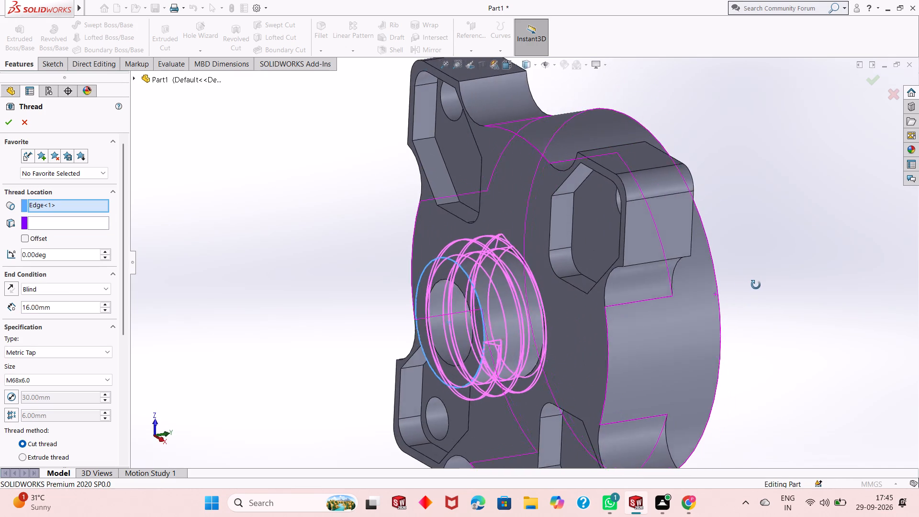
pyautogui.moveTo(756, 285); pyautogui.dragTo(756, 306, button='middle')
pyautogui.scroll(1, 604, 317)
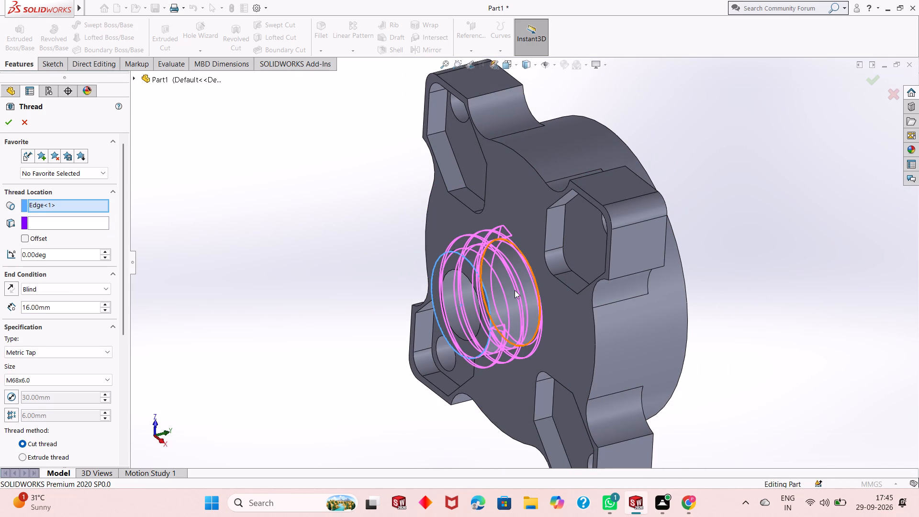
pyautogui.scroll(-2, 515, 290)
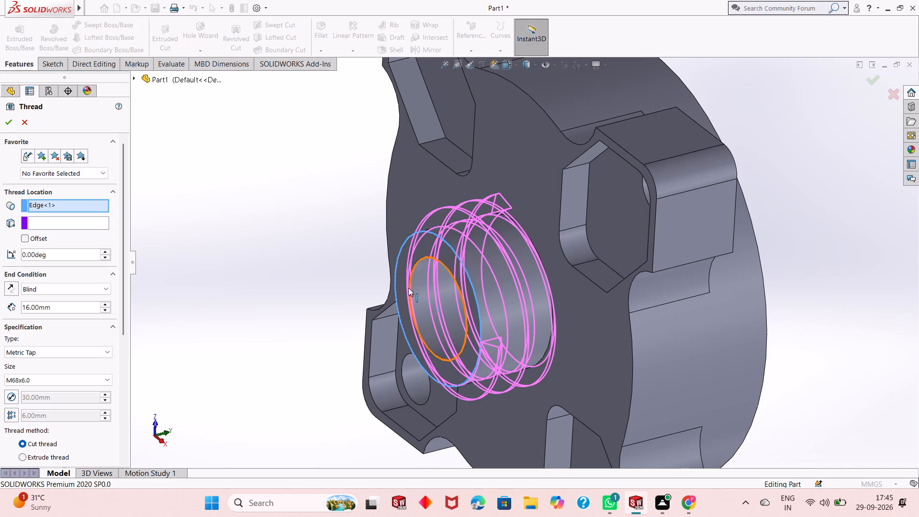
pyautogui.scroll(-1, 456, 281)
pyautogui.scroll(2, 447, 276)
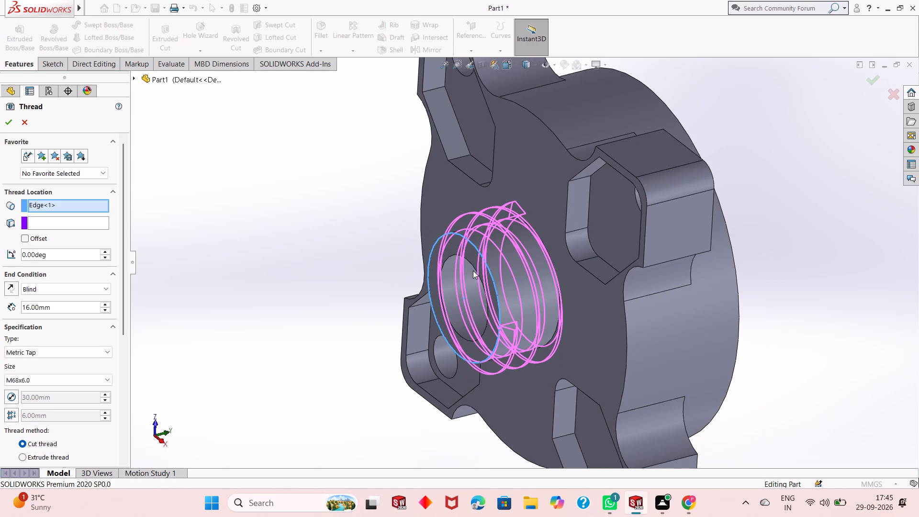
pyautogui.scroll(-1, 475, 269)
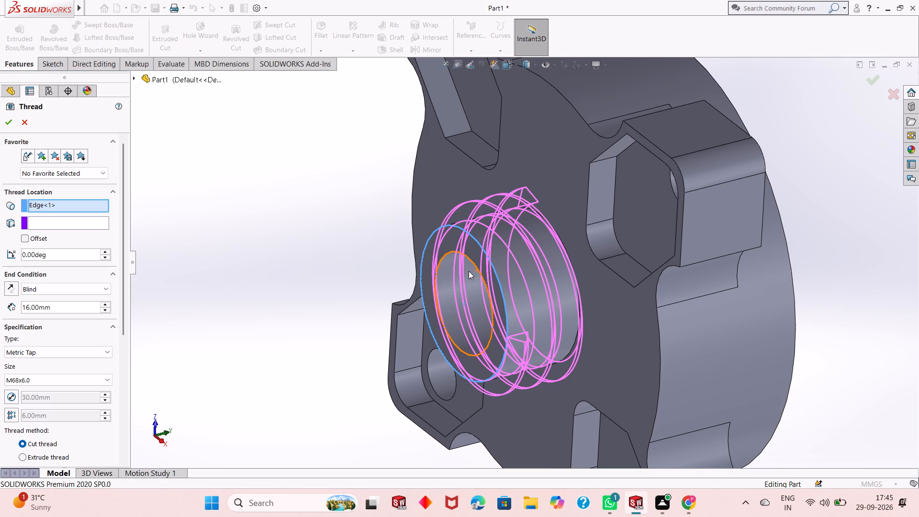
pyautogui.scroll(-1, 464, 277)
pyautogui.scroll(2, 453, 270)
pyautogui.scroll(2, 517, 268)
pyautogui.scroll(-1, 716, 292)
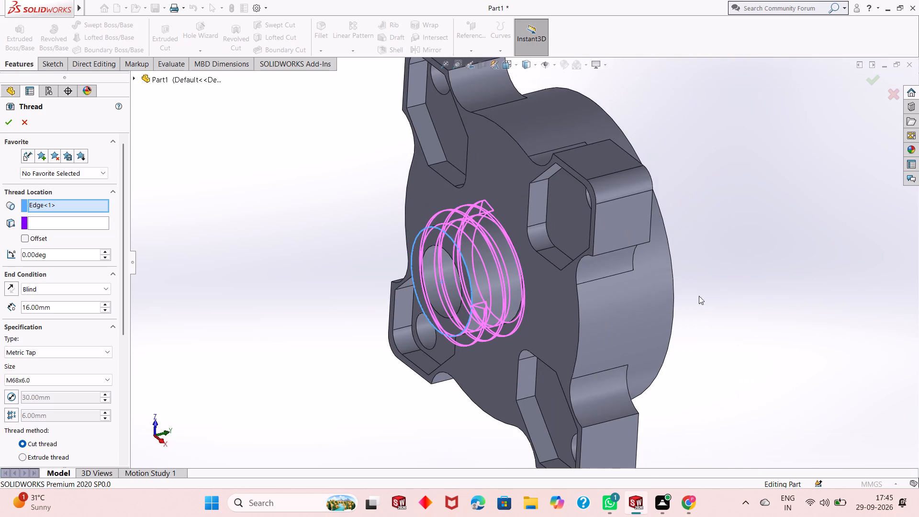
pyautogui.scroll(1, 599, 291)
pyautogui.scroll(-1, 510, 201)
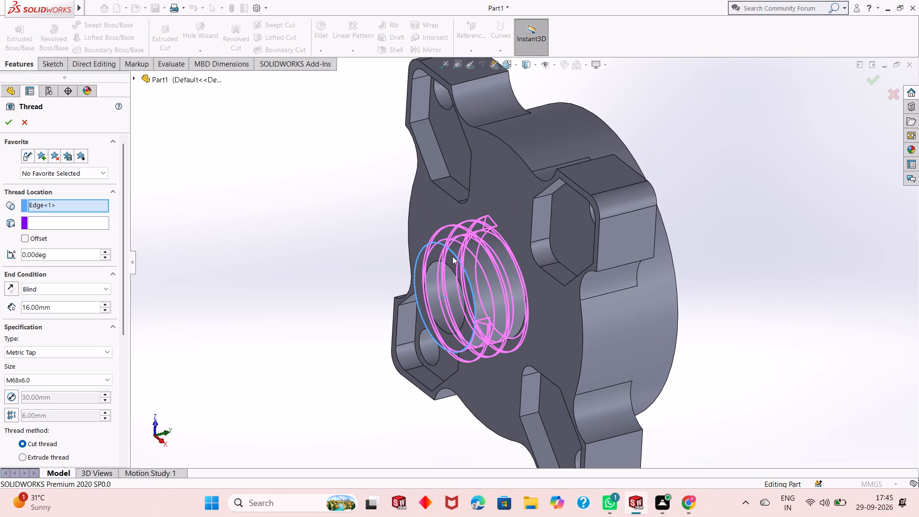
pyautogui.moveTo(337, 270); pyautogui.dragTo(305, 275, button='middle')
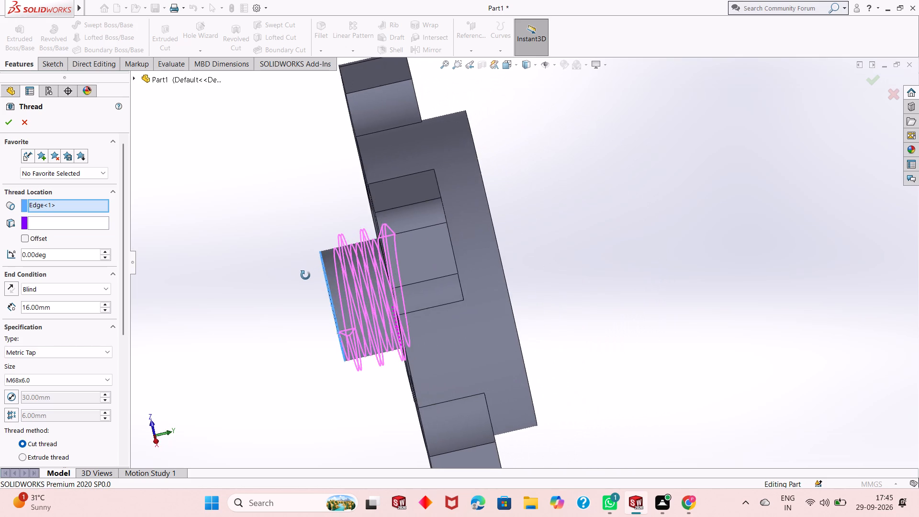
pyautogui.moveTo(305, 275); pyautogui.dragTo(339, 253, button='middle')
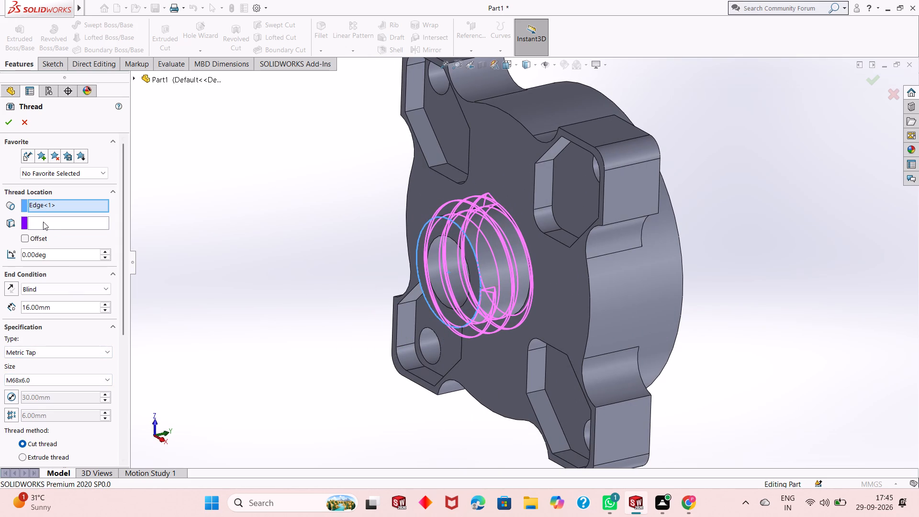
# Create the Metric Tap M68x6.0 thread on the central boss, using the Extrude thread method instead of Cut thread.
pyautogui.click(4, 122)
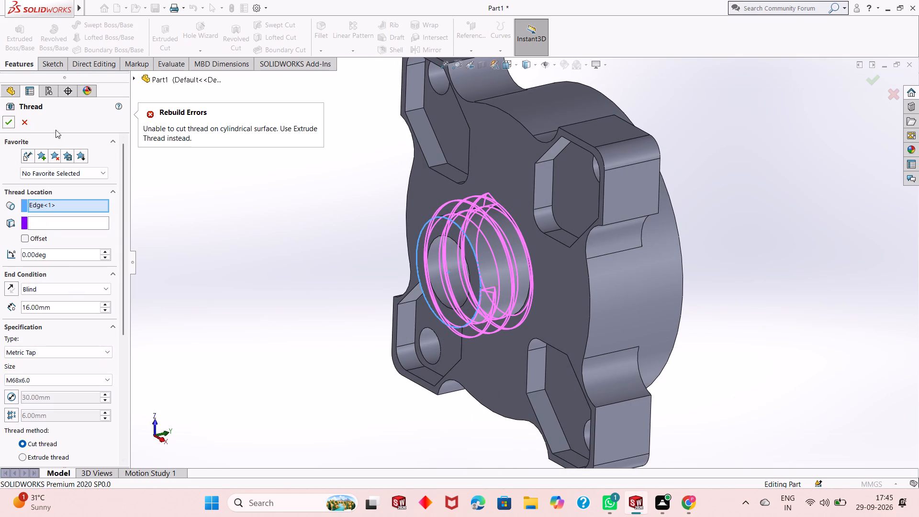
pyautogui.click(59, 456)
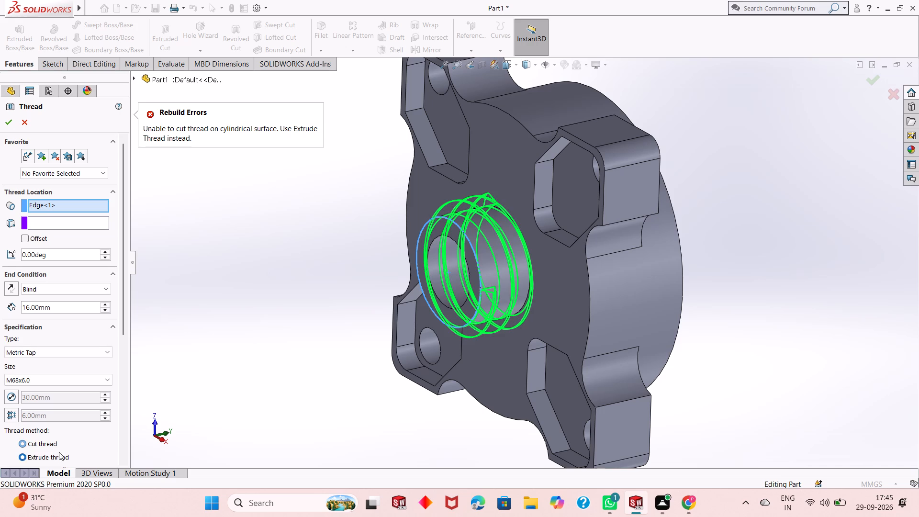
pyautogui.click(6, 121)
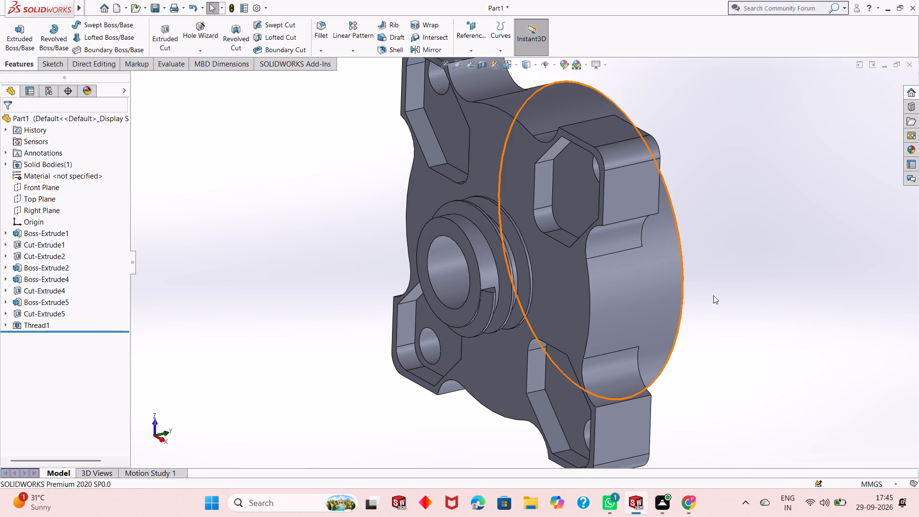
pyautogui.moveTo(715, 296); pyautogui.dragTo(684, 358, button='middle')
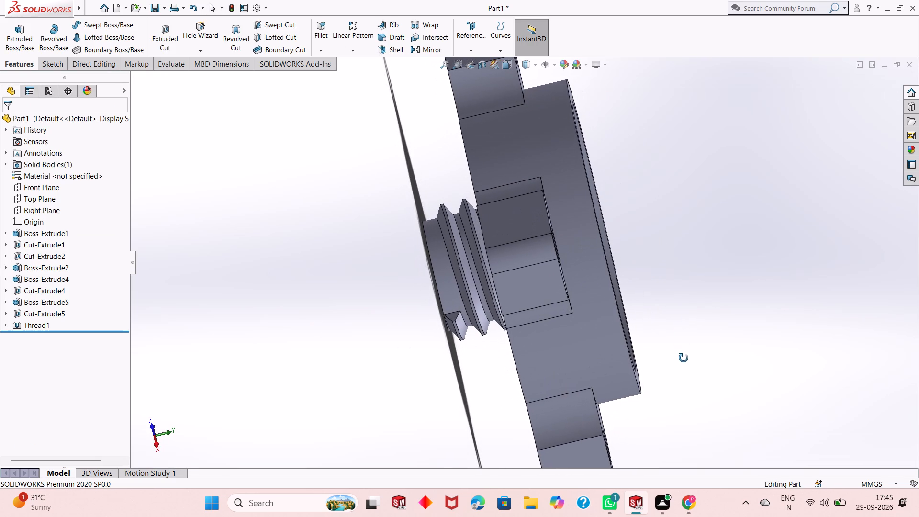
pyautogui.moveTo(684, 358); pyautogui.dragTo(684, 358, button='middle')
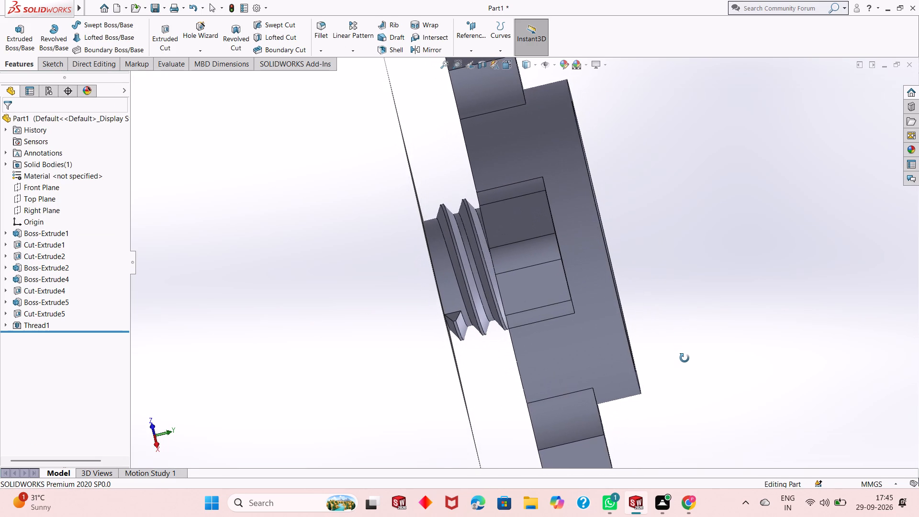
pyautogui.moveTo(684, 358); pyautogui.dragTo(685, 351, button='middle')
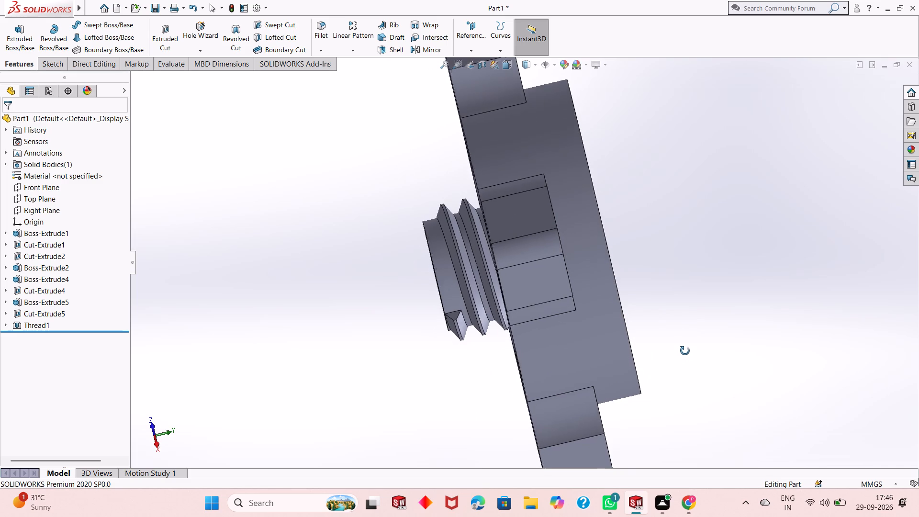
# Examine the extruded thread on the central boss from the side and from its open end.
pyautogui.moveTo(685, 351); pyautogui.dragTo(686, 337, button='middle')
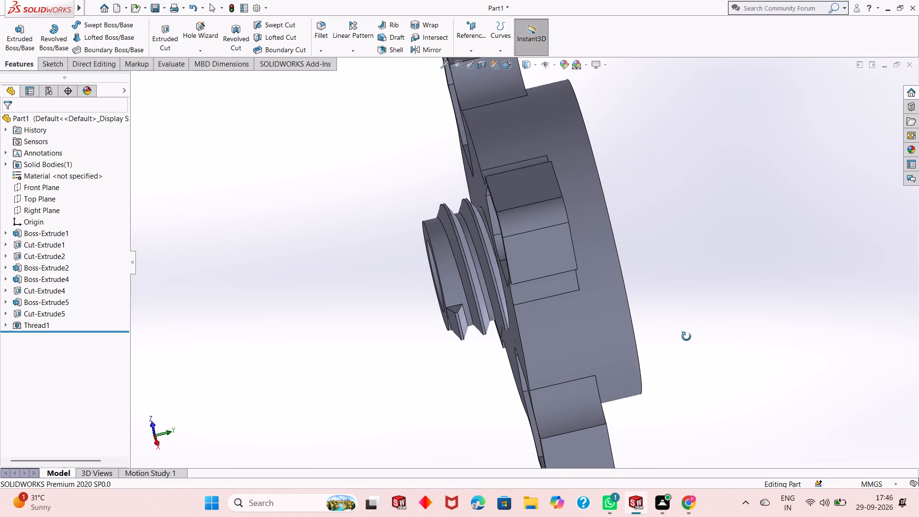
pyautogui.moveTo(686, 337); pyautogui.dragTo(693, 347, button='middle')
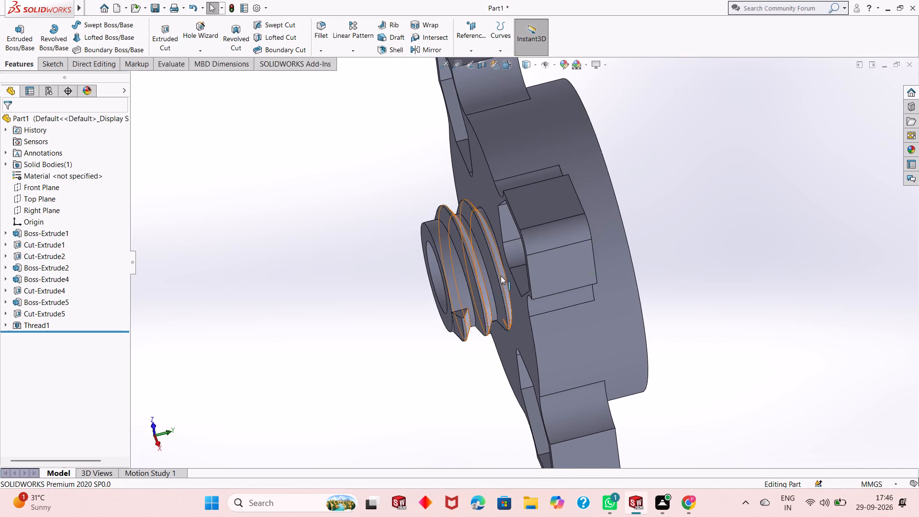
pyautogui.scroll(-3, 496, 260)
pyautogui.moveTo(367, 357); pyautogui.dragTo(359, 361, button='middle')
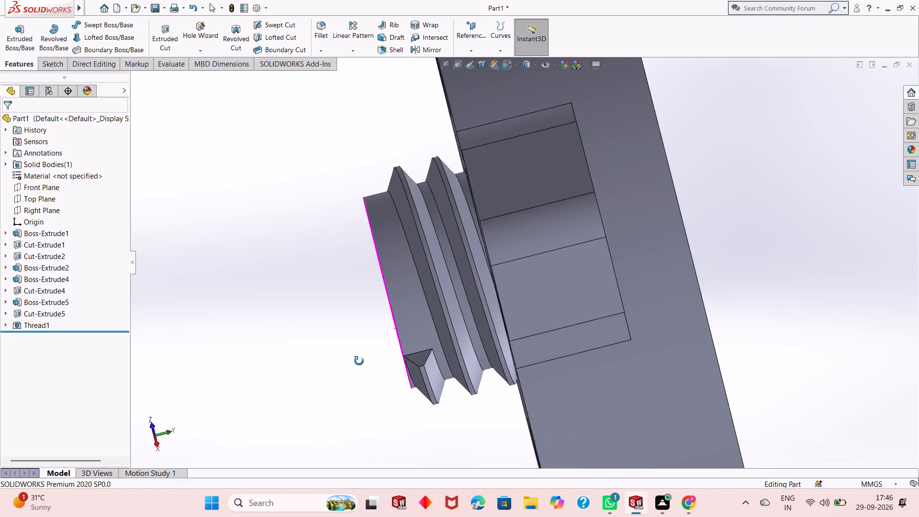
pyautogui.moveTo(359, 361); pyautogui.dragTo(528, 353, button='middle')
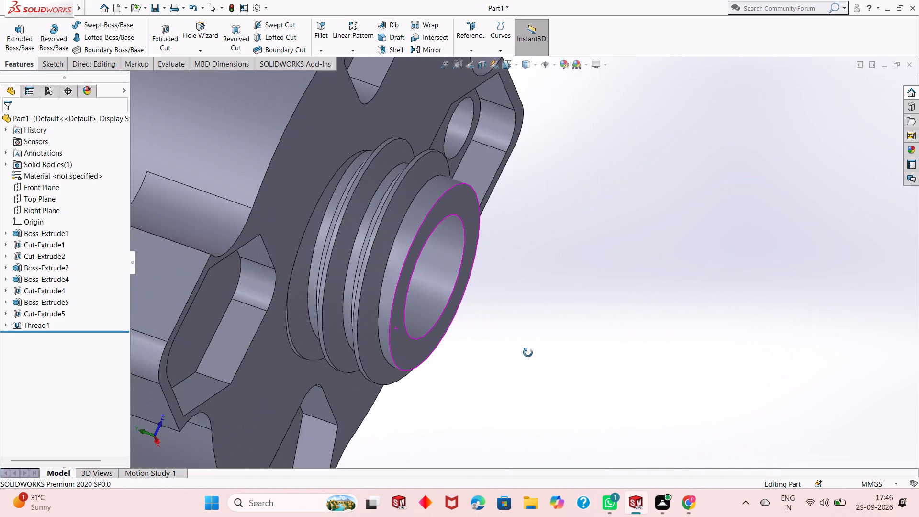
pyautogui.moveTo(528, 353); pyautogui.dragTo(382, 330, button='middle')
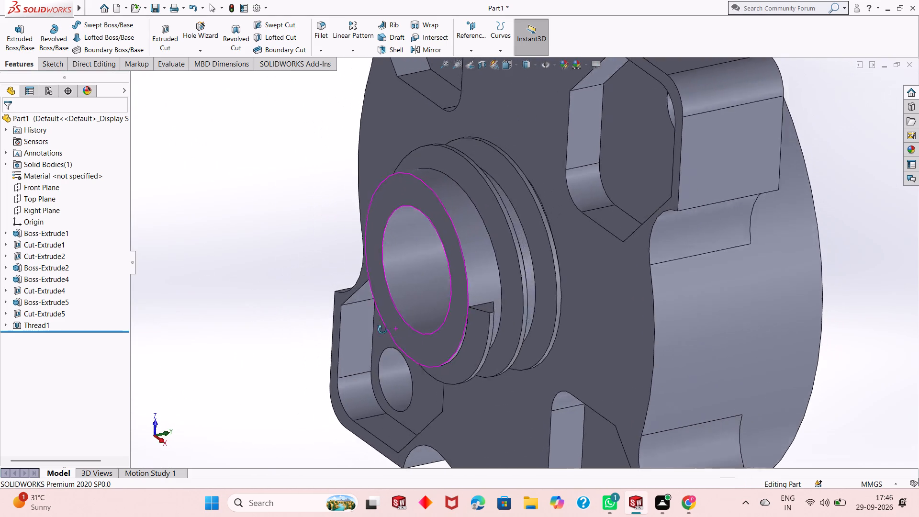
pyautogui.moveTo(382, 330); pyautogui.dragTo(366, 316, button='middle')
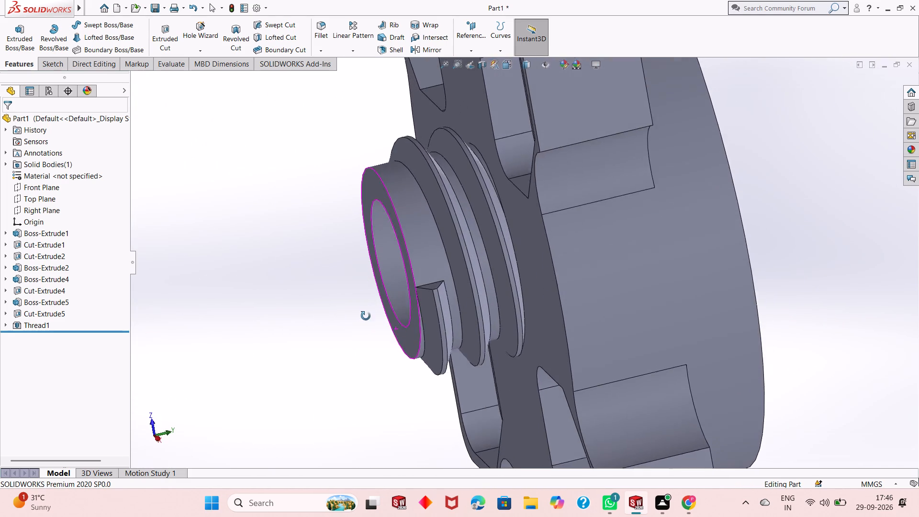
pyautogui.moveTo(366, 316); pyautogui.dragTo(367, 339, button='middle')
pyautogui.scroll(3, 368, 341)
pyautogui.scroll(-1, 569, 238)
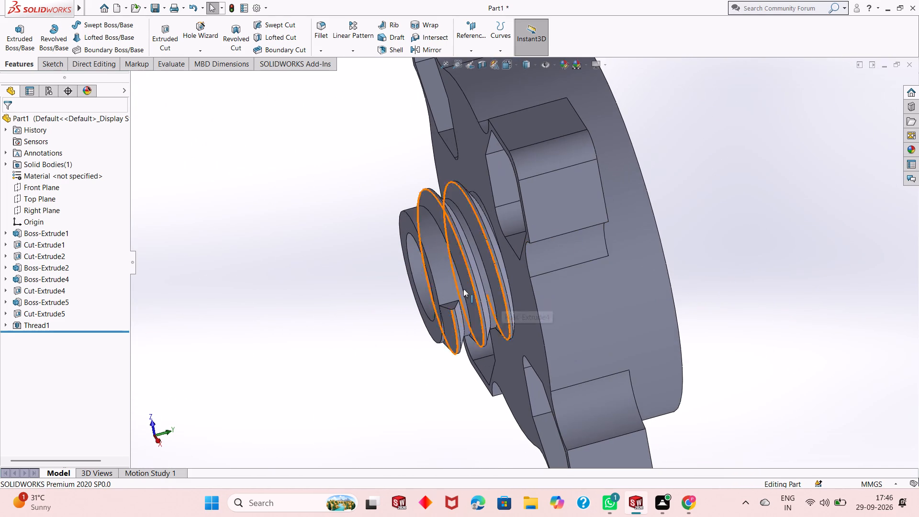
# Open the central boss thread for editing and enable its pitch override.
pyautogui.click(41, 326)
pyautogui.click(52, 303)
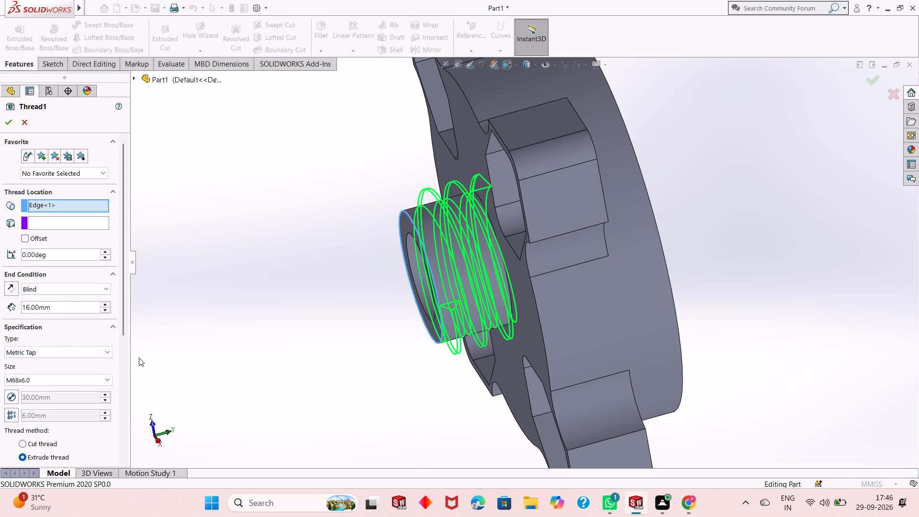
pyautogui.click(99, 351)
pyautogui.click(97, 351)
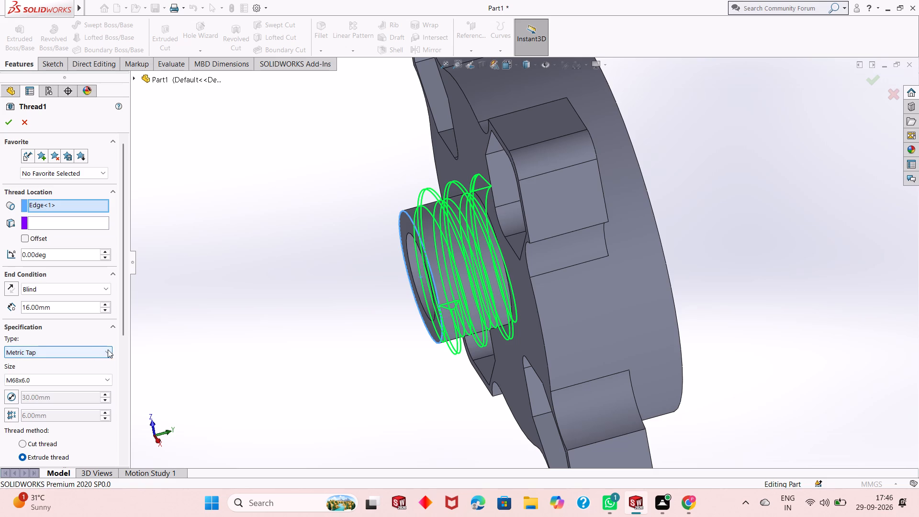
pyautogui.scroll(-1, 124, 372)
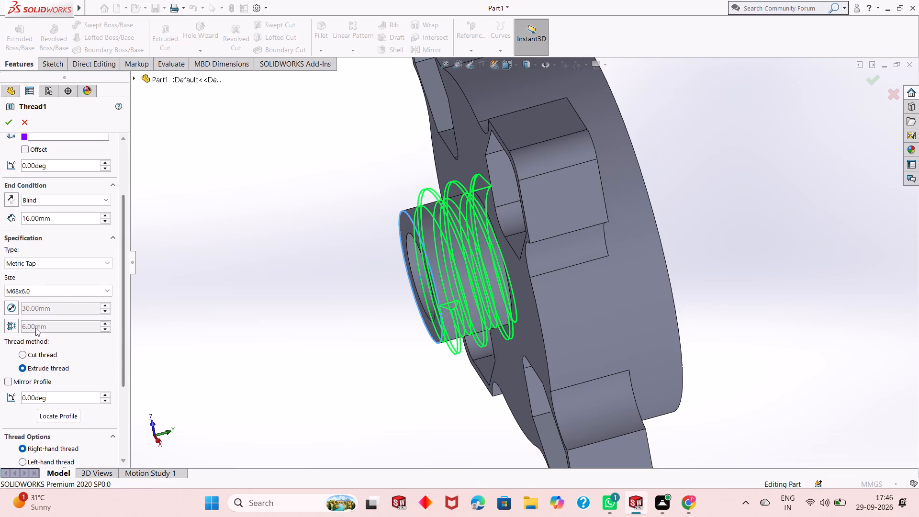
pyautogui.click(11, 327)
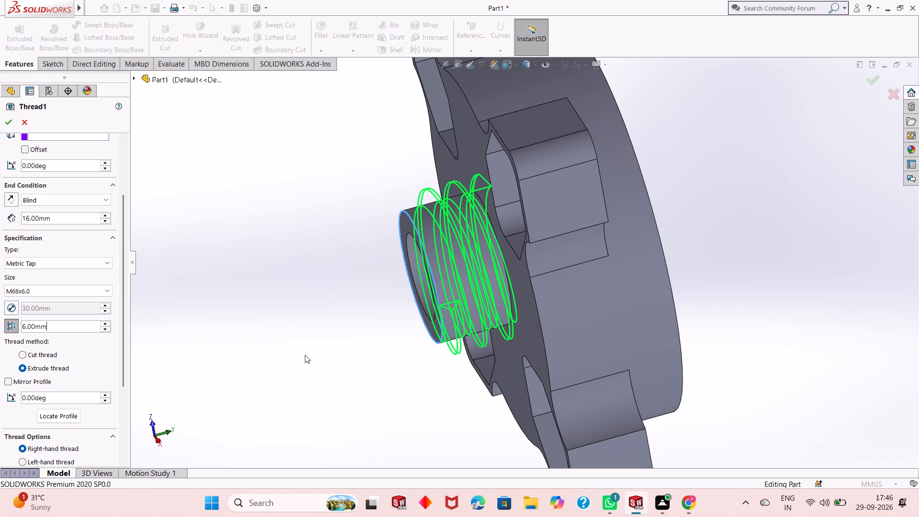
# Examine the thread preview on the central boss from several angles, both close up and against the whole housing.
pyautogui.scroll(1, 518, 310)
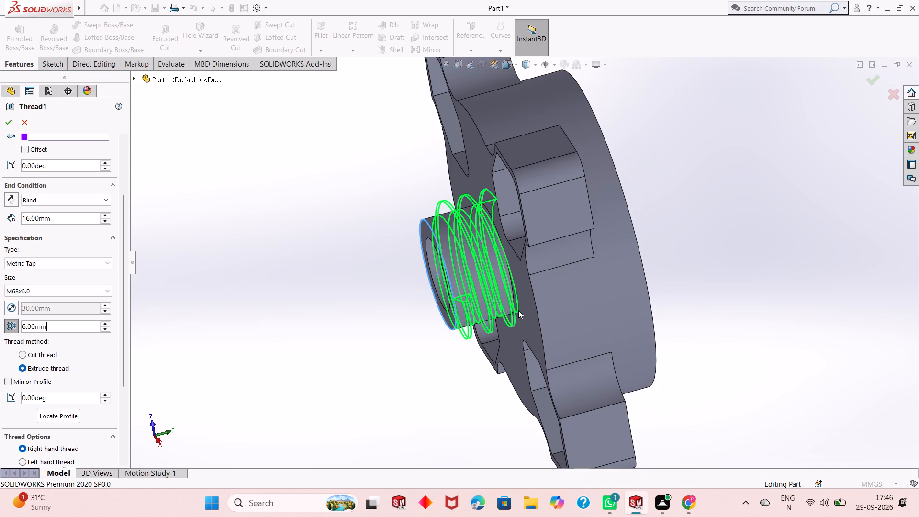
pyautogui.scroll(1, 518, 310)
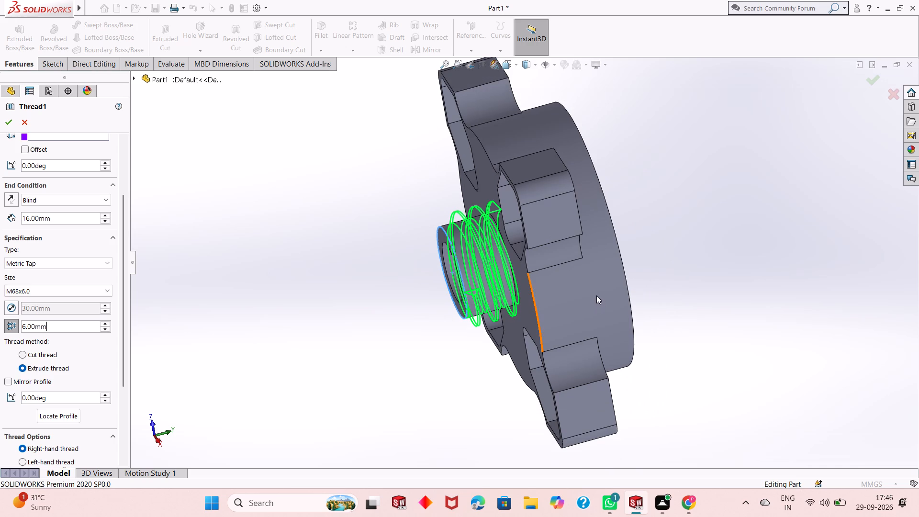
pyautogui.scroll(-2, 564, 273)
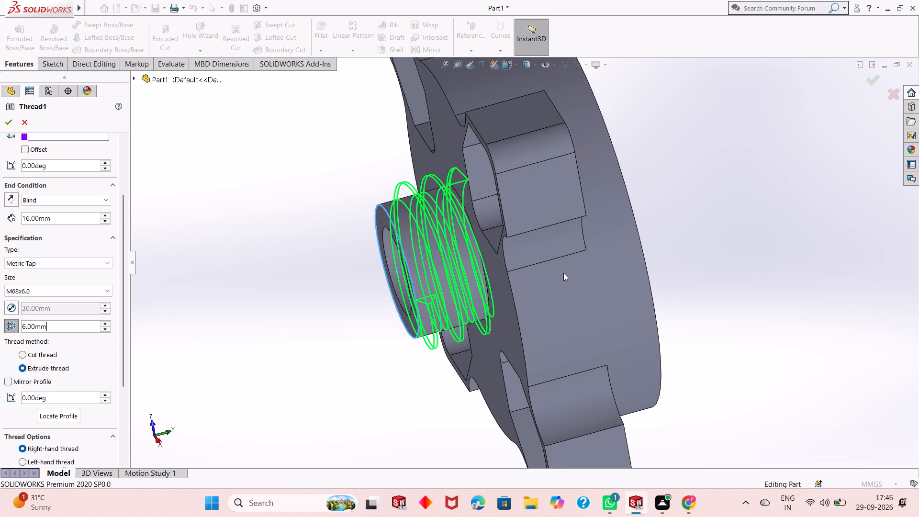
pyautogui.moveTo(556, 276); pyautogui.dragTo(521, 278, button='middle')
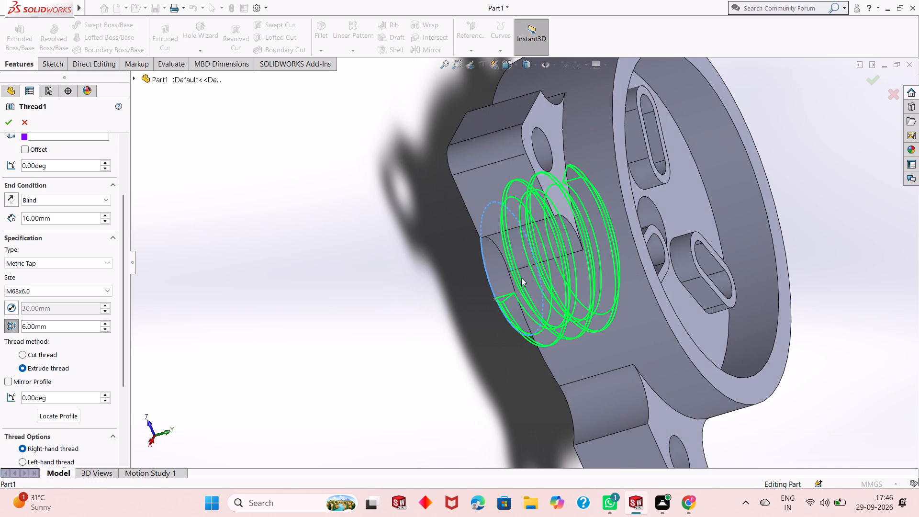
pyautogui.moveTo(536, 265); pyautogui.dragTo(545, 259, button='middle')
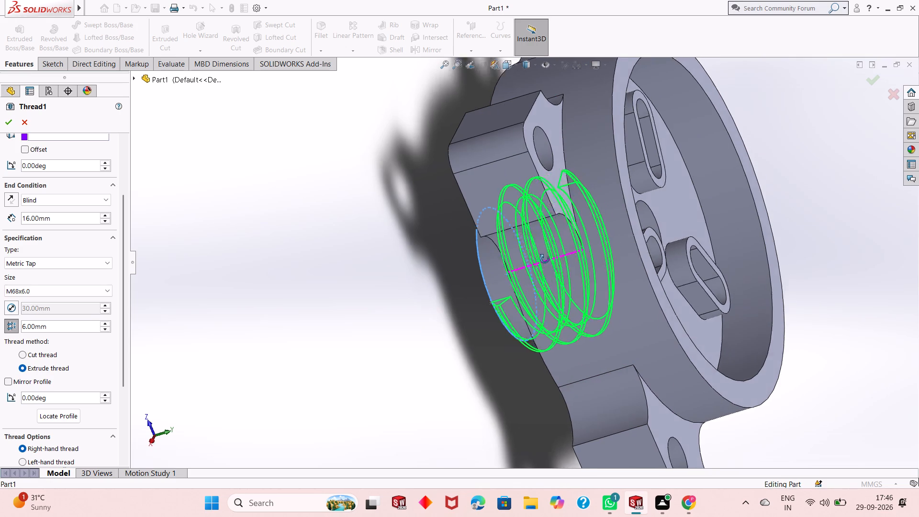
pyautogui.moveTo(545, 259); pyautogui.dragTo(594, 239, button='middle')
pyautogui.scroll(1, 527, 312)
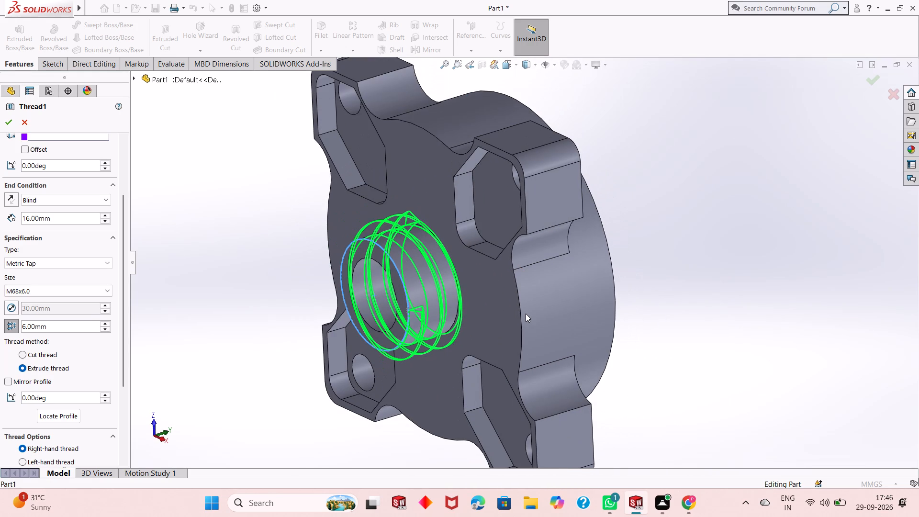
pyautogui.scroll(1, 526, 314)
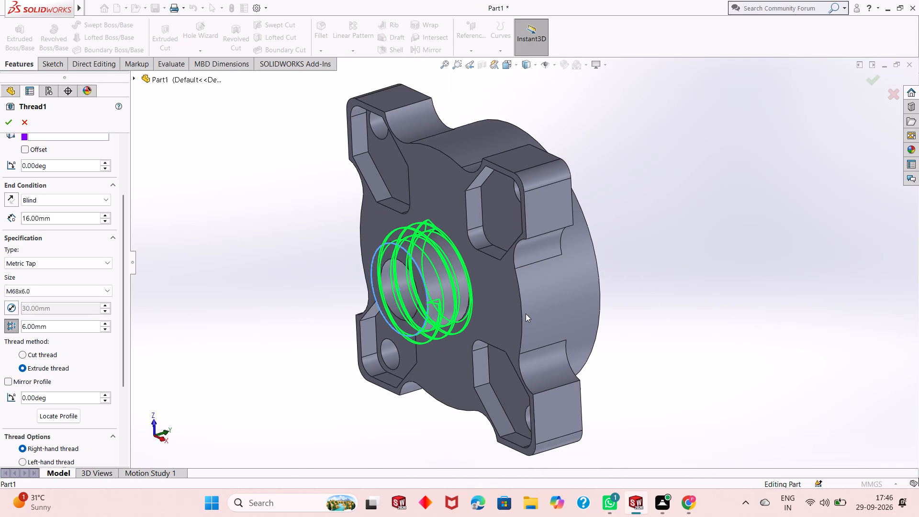
pyautogui.scroll(1, 526, 314)
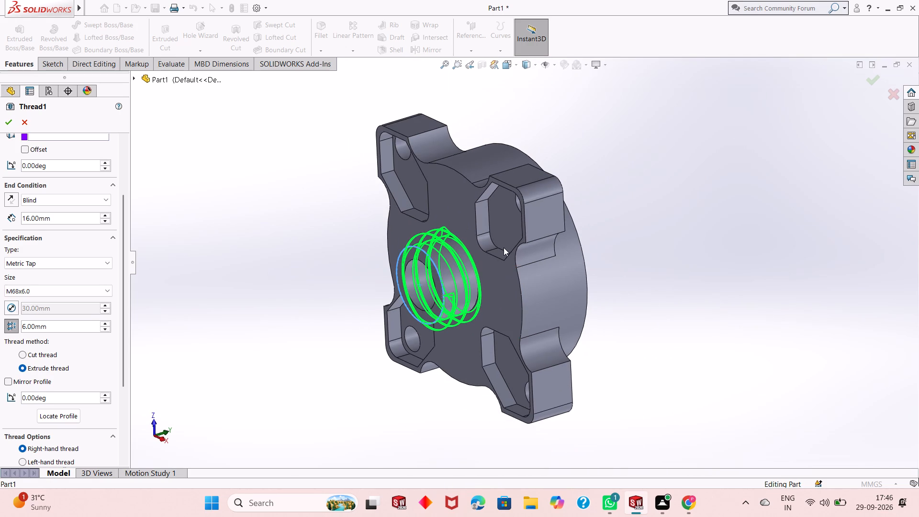
pyautogui.scroll(-3, 504, 247)
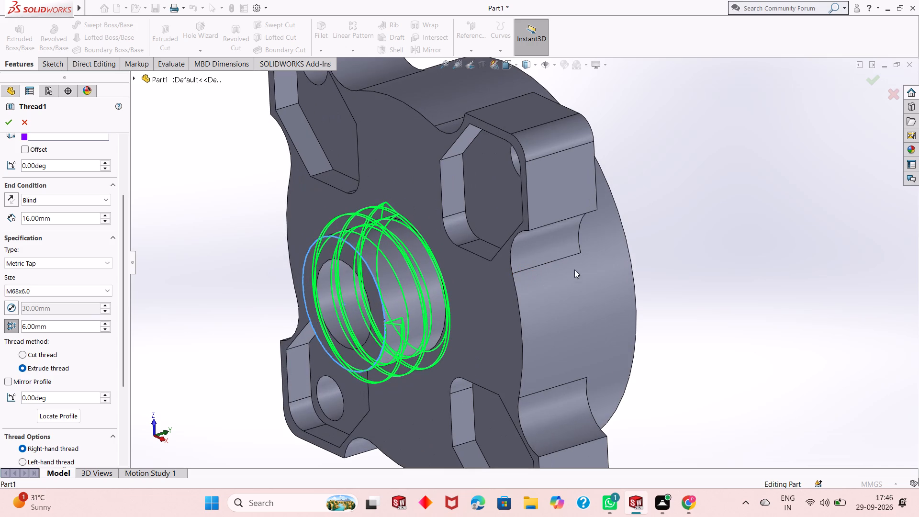
pyautogui.scroll(-1, 471, 310)
pyautogui.scroll(5, 473, 311)
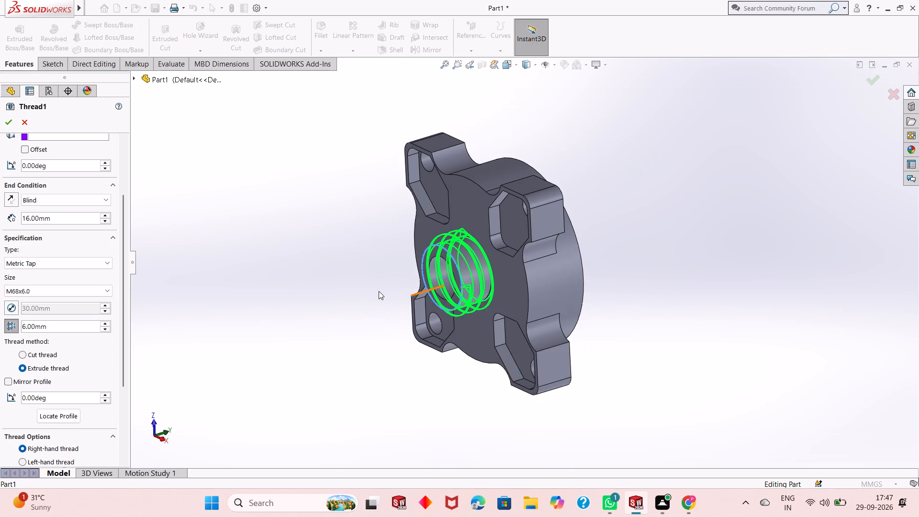
pyautogui.scroll(-1, 378, 291)
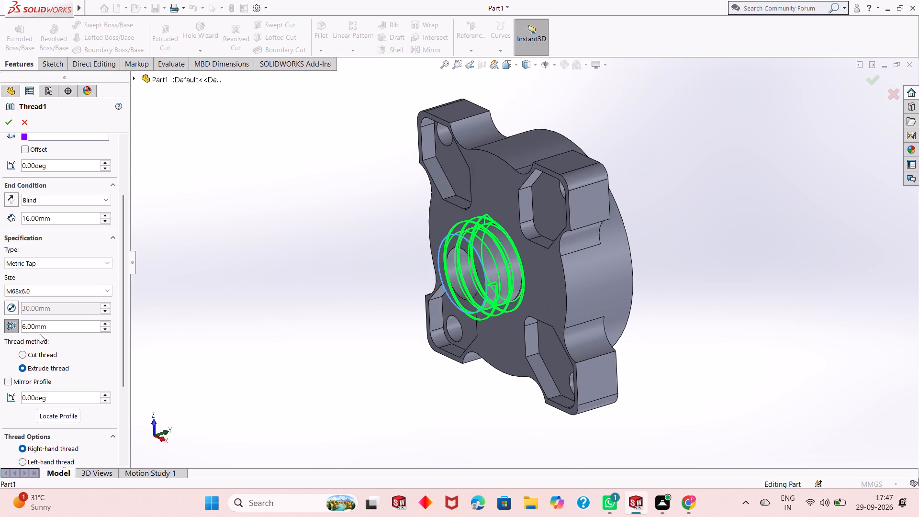
# Apply the thread edit with the pitch override enabled.
pyautogui.press('2')
pyautogui.press('Return')
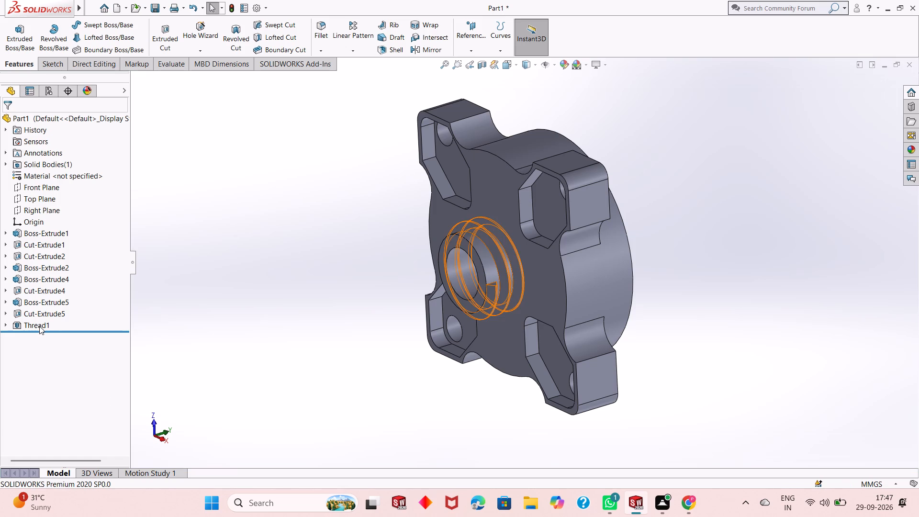
# Reopen the central boss thread for editing and override its pitch, trying 2.5 mm and 3 mm before setting 5 mm.
pyautogui.click(39, 326)
pyautogui.click(43, 299)
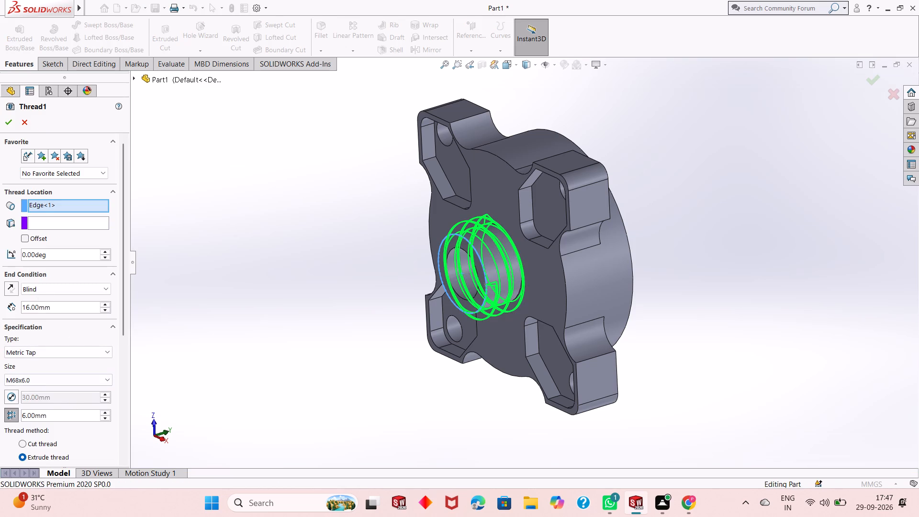
pyautogui.doubleClick(53, 417)
pyautogui.write('2.5')
pyautogui.press('Return')
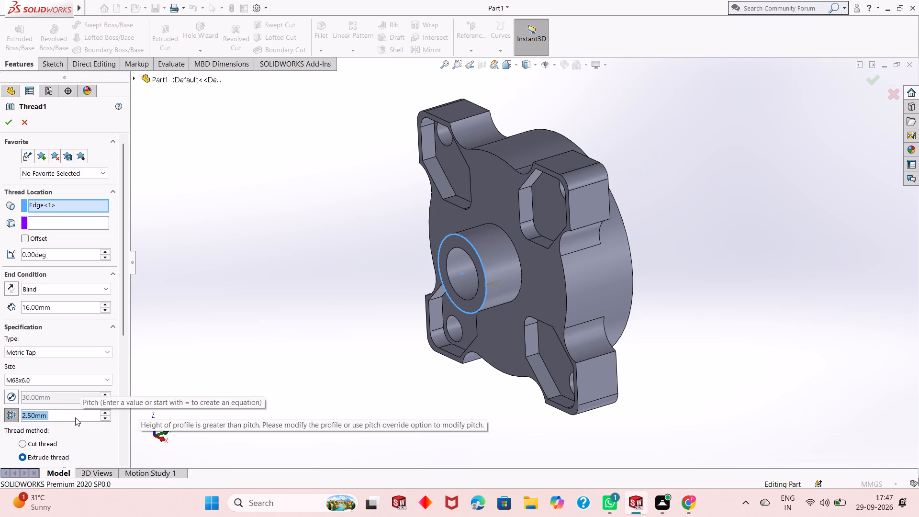
pyautogui.press('3')
pyautogui.press('Return')
pyautogui.press('5')
pyautogui.press('Return')
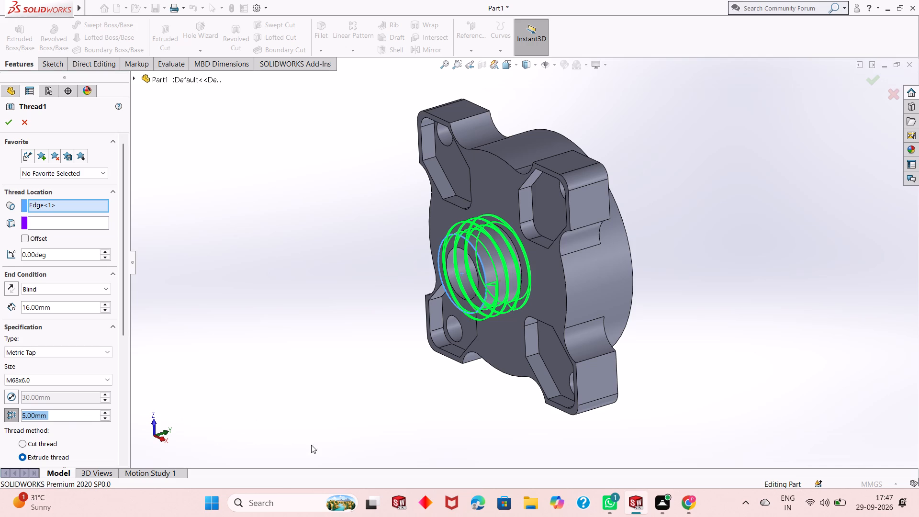
# Turn on Trim with start face for the thread, leaving the end face untrimmed, and apply the edit.
pyautogui.scroll(-2, 122, 378)
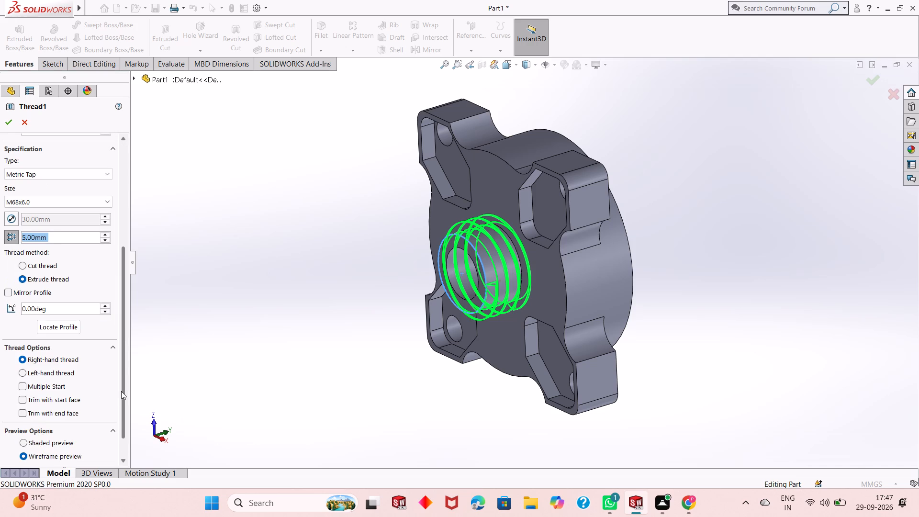
pyautogui.click(55, 400)
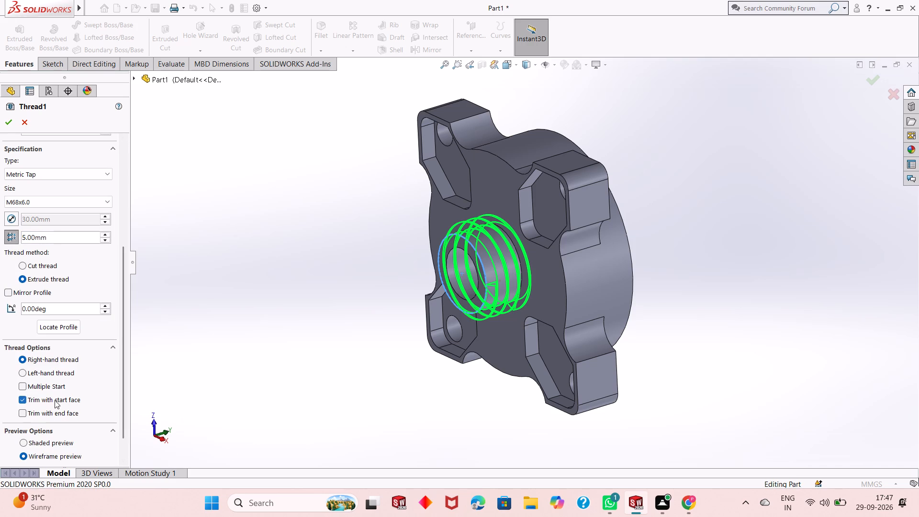
pyautogui.click(61, 414)
pyautogui.click(61, 414)
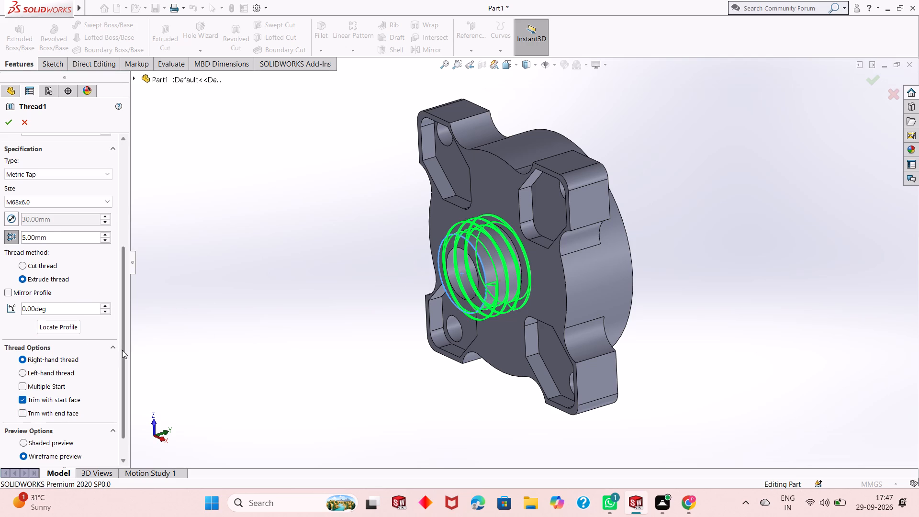
pyautogui.scroll(-3, 123, 368)
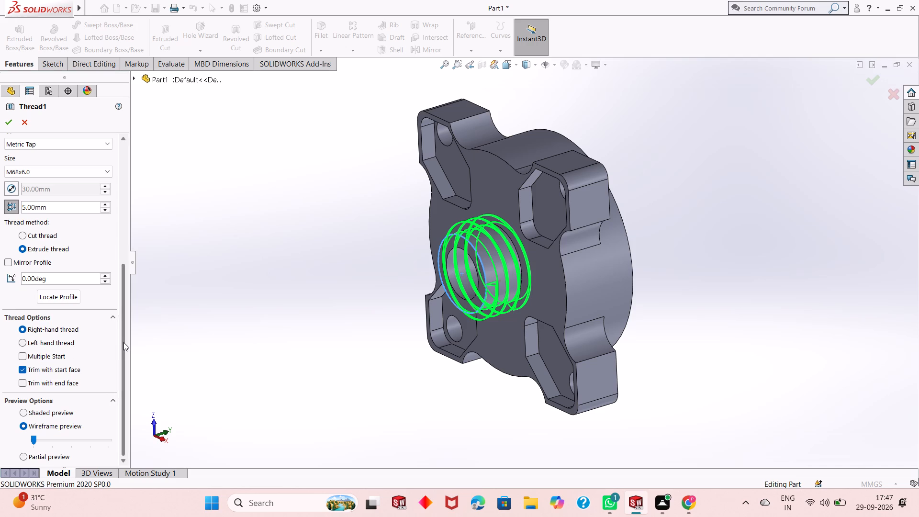
pyautogui.scroll(2, 123, 342)
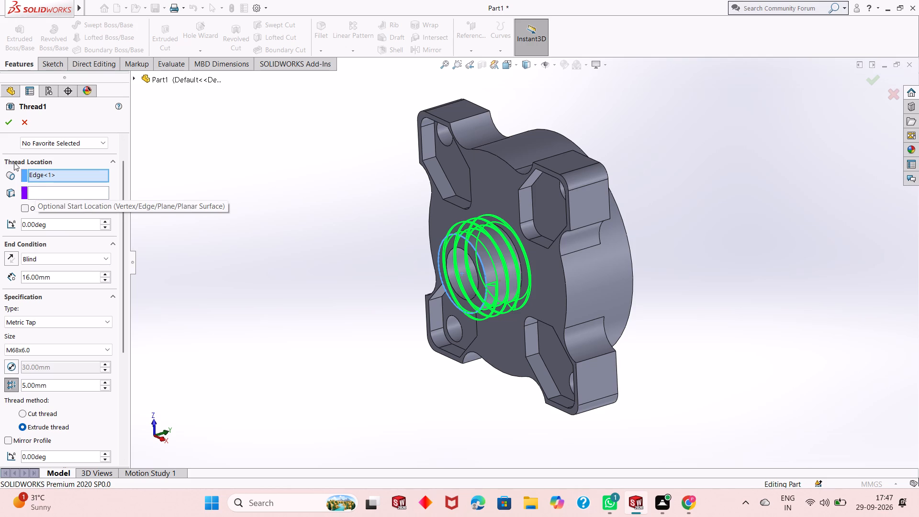
pyautogui.click(7, 119)
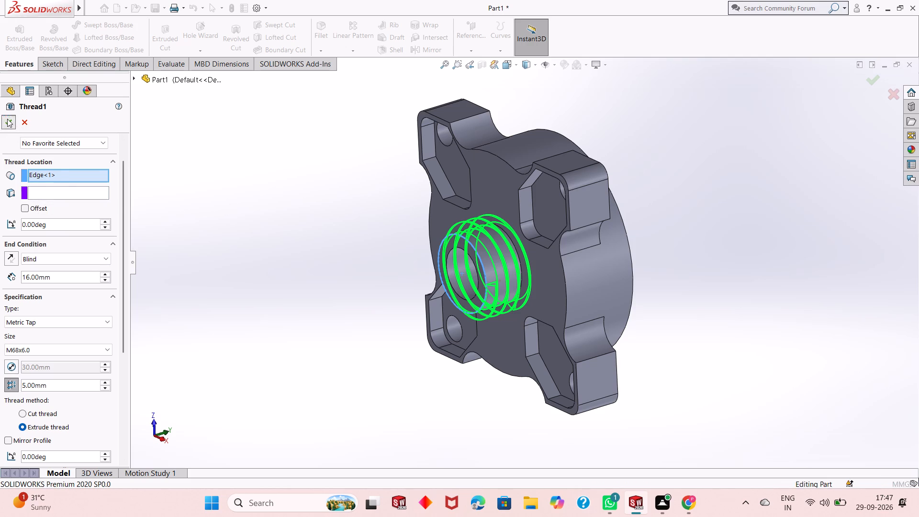
# Examine the rebuilt thread on the central boss from the side, the front and an oblique angle, checking its trimmed start and its run toward the flange.
pyautogui.scroll(-1, 550, 269)
pyautogui.scroll(-1, 486, 268)
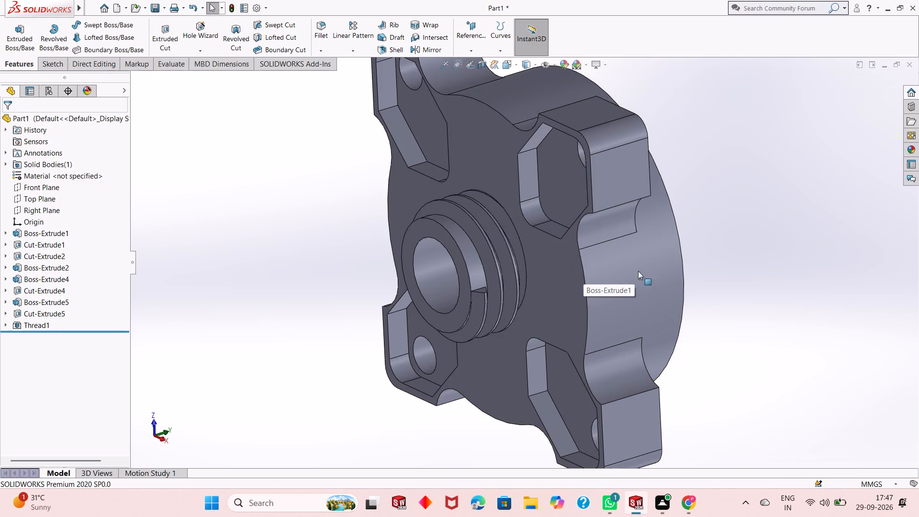
pyautogui.moveTo(732, 276); pyautogui.dragTo(708, 311, button='middle')
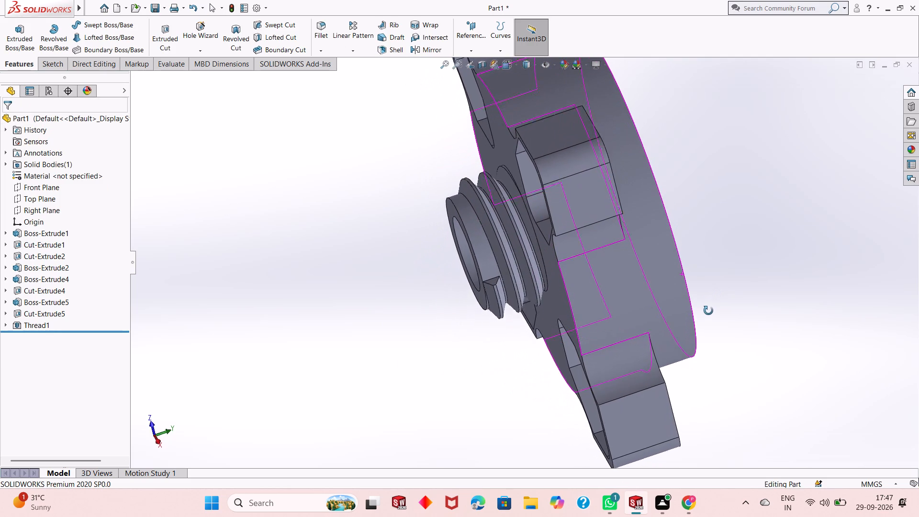
pyautogui.moveTo(708, 311); pyautogui.dragTo(727, 308, button='middle')
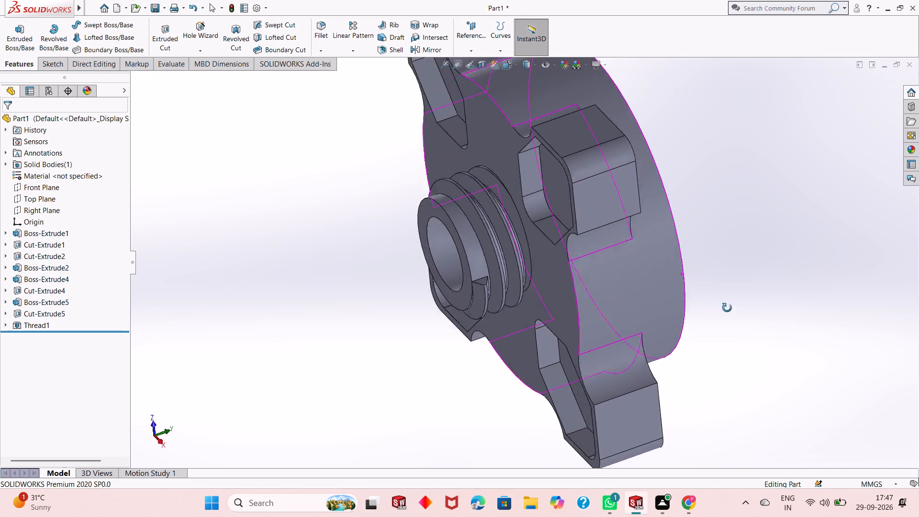
pyautogui.moveTo(727, 308); pyautogui.dragTo(709, 303, button='middle')
pyautogui.scroll(-1, 729, 307)
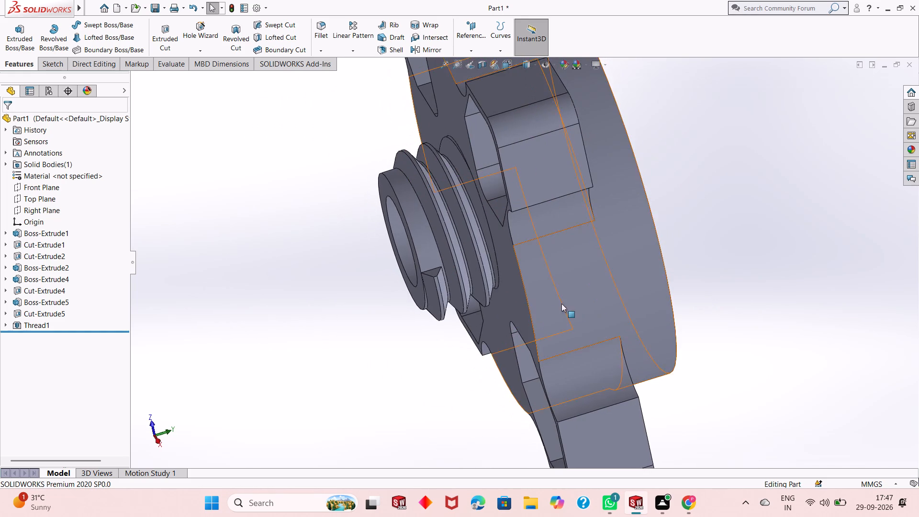
pyautogui.scroll(1, 513, 291)
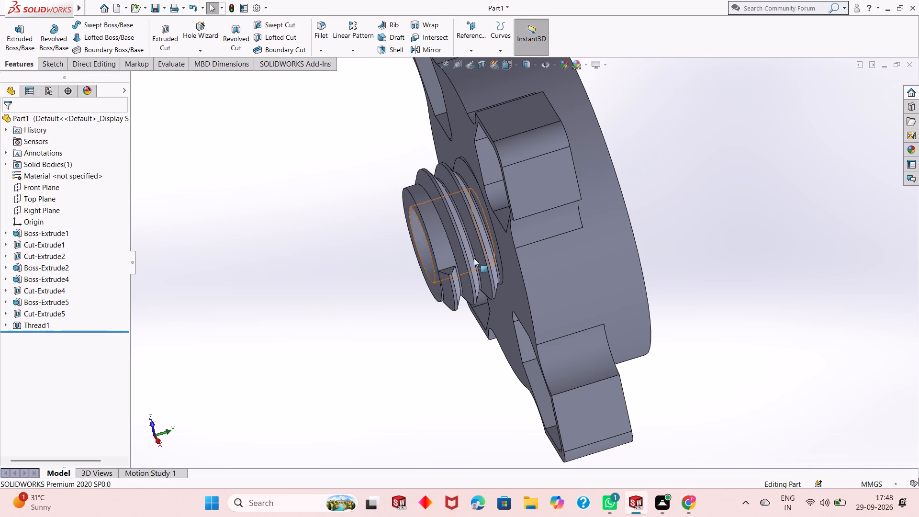
pyautogui.scroll(2, 520, 224)
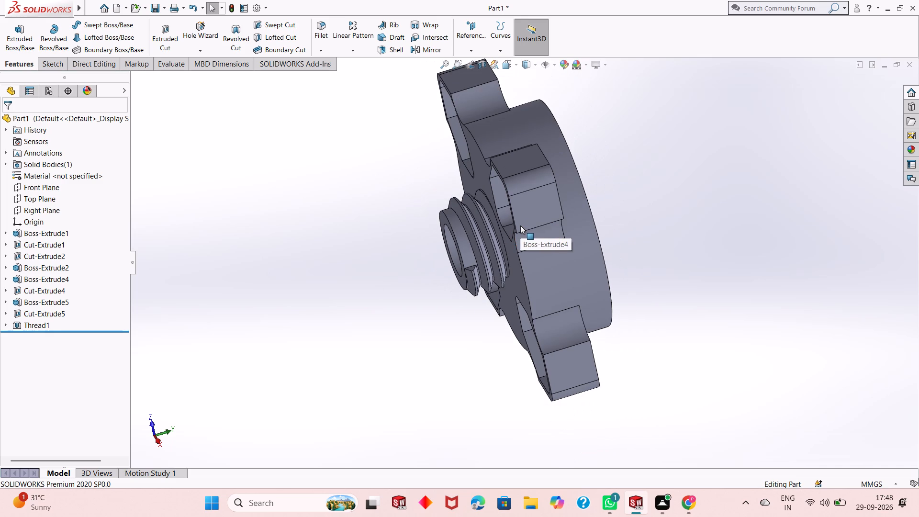
pyautogui.scroll(-2, 542, 151)
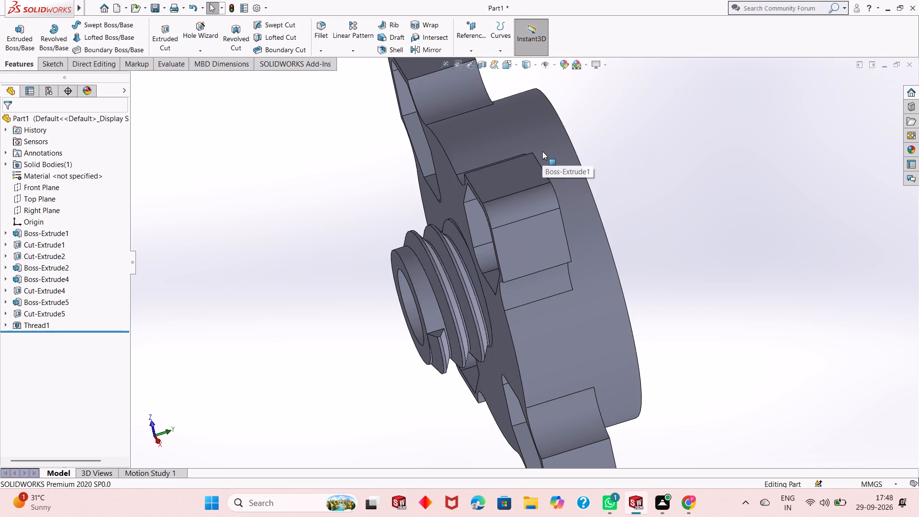
pyautogui.scroll(-1, 542, 151)
pyautogui.scroll(2, 542, 151)
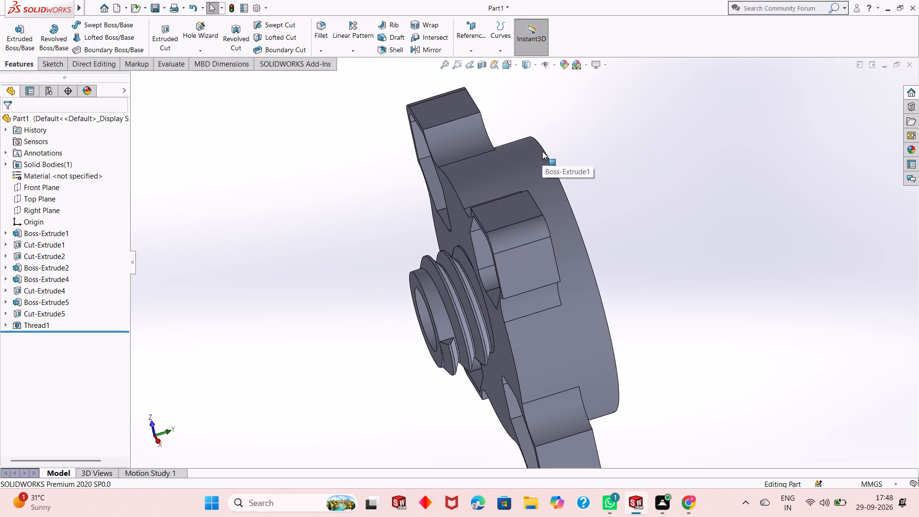
pyautogui.scroll(-1, 514, 351)
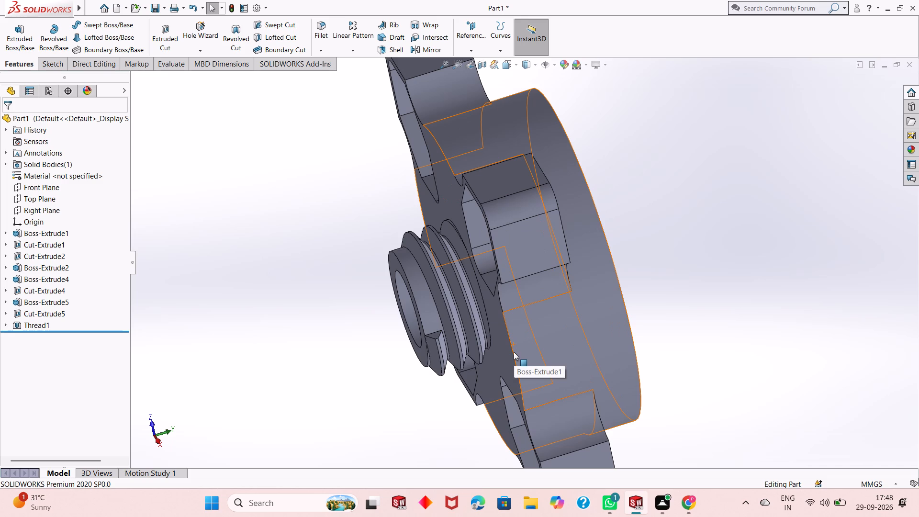
pyautogui.scroll(-1, 514, 352)
pyautogui.scroll(1, 514, 352)
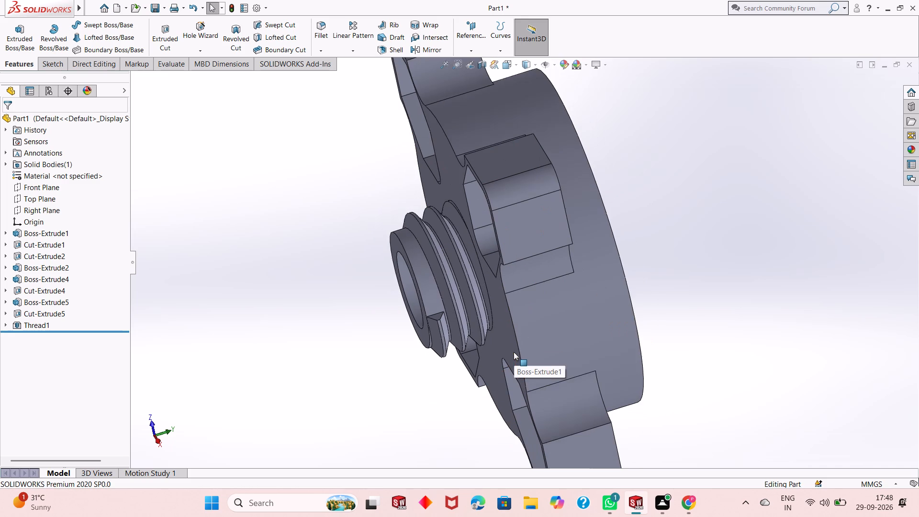
pyautogui.moveTo(525, 336); pyautogui.dragTo(622, 292, button='middle')
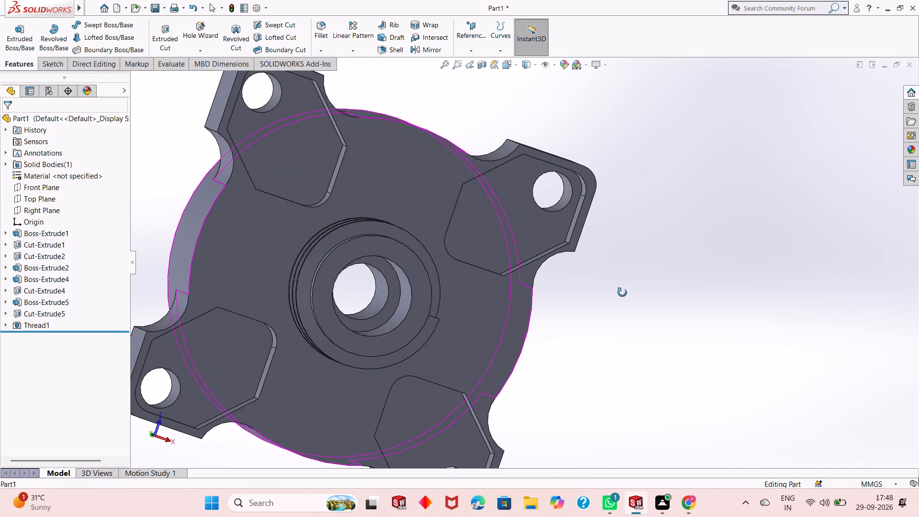
pyautogui.moveTo(622, 292); pyautogui.dragTo(539, 308, button='middle')
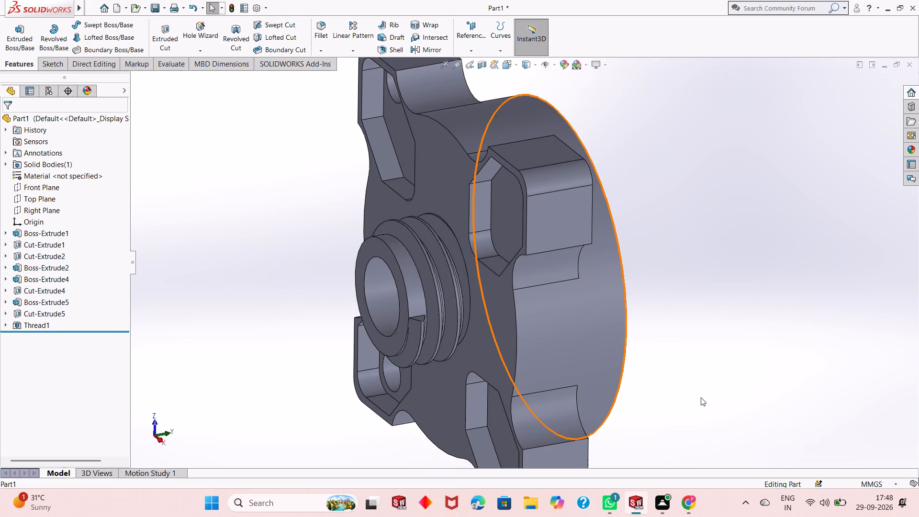
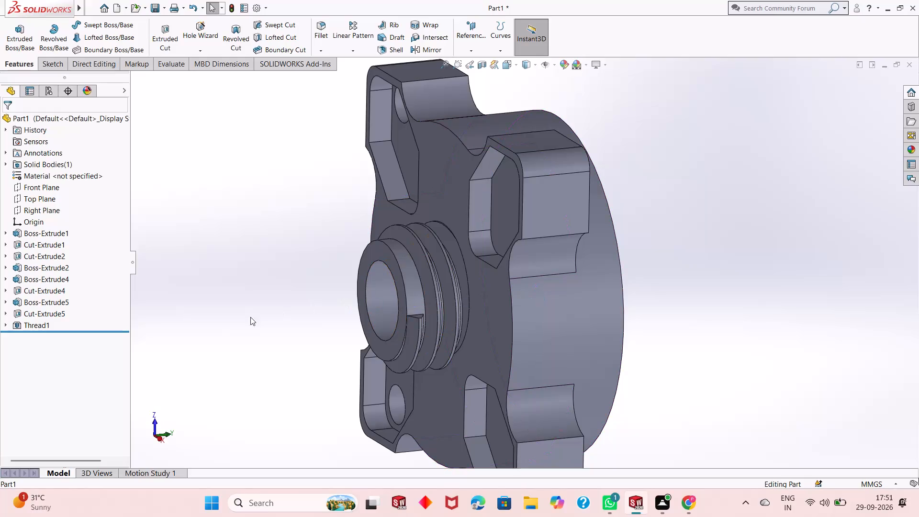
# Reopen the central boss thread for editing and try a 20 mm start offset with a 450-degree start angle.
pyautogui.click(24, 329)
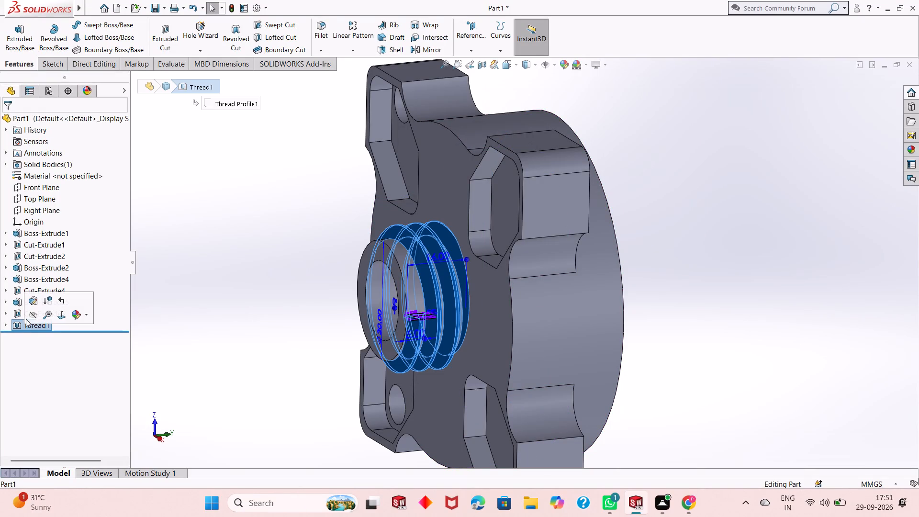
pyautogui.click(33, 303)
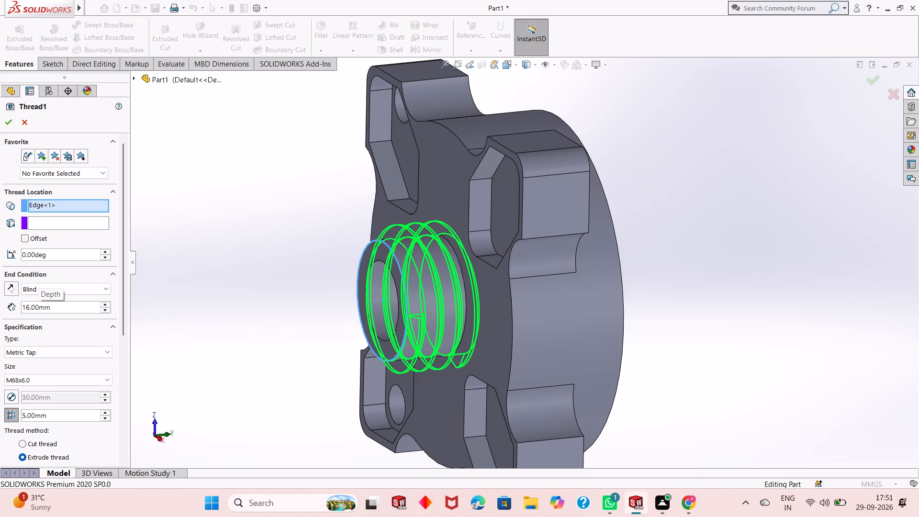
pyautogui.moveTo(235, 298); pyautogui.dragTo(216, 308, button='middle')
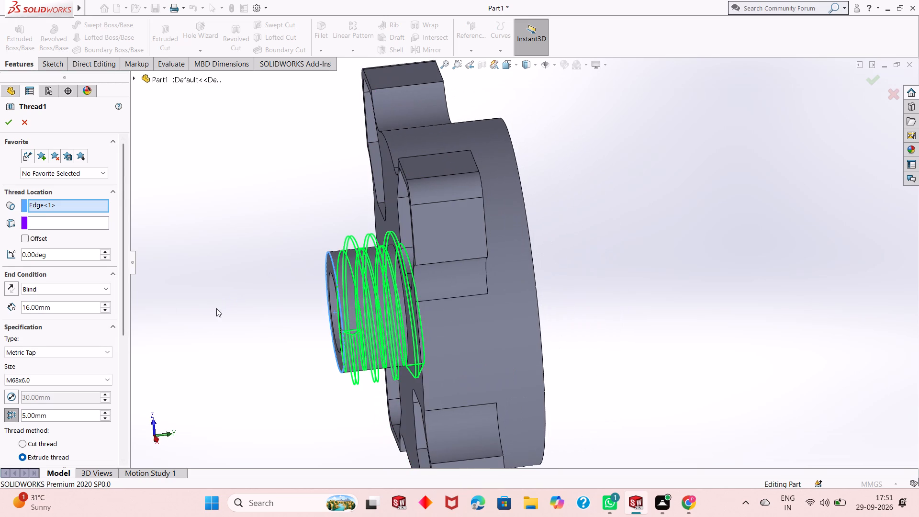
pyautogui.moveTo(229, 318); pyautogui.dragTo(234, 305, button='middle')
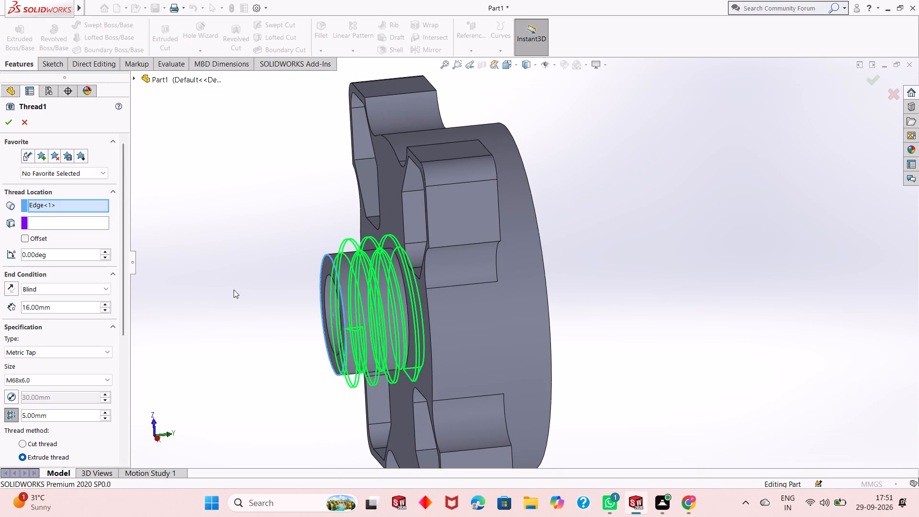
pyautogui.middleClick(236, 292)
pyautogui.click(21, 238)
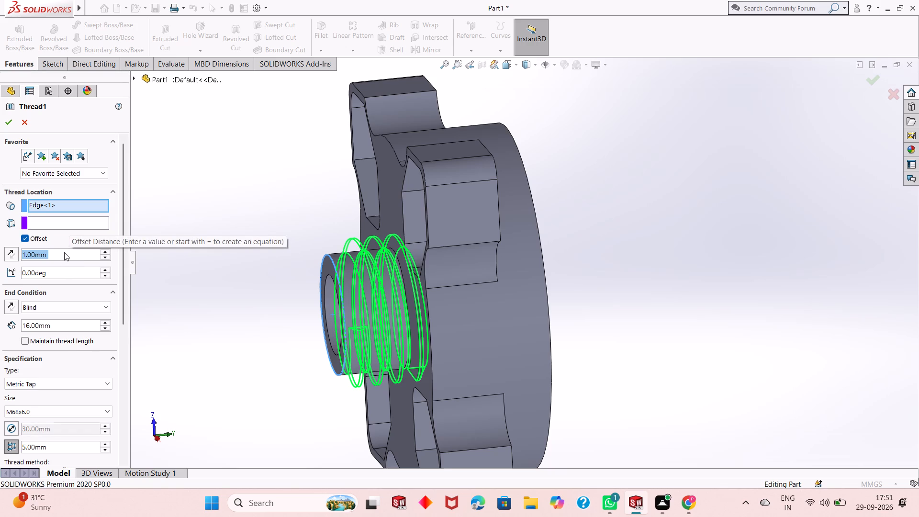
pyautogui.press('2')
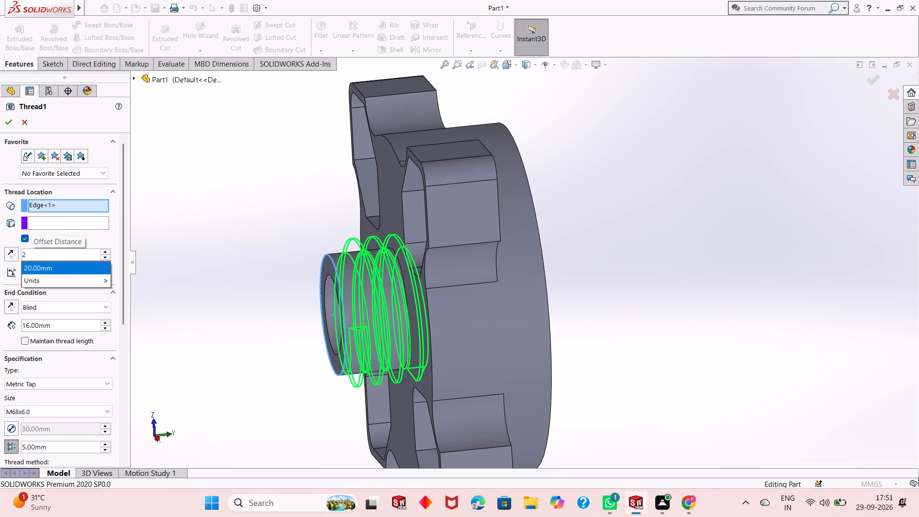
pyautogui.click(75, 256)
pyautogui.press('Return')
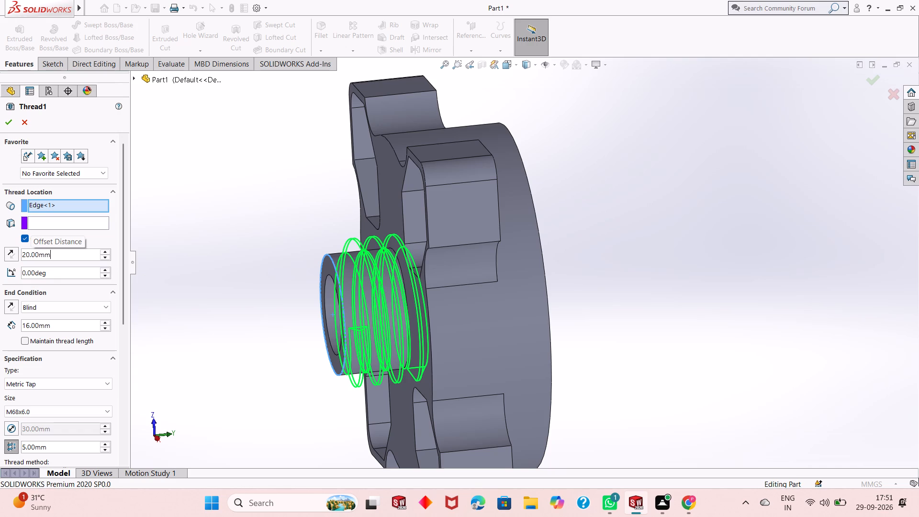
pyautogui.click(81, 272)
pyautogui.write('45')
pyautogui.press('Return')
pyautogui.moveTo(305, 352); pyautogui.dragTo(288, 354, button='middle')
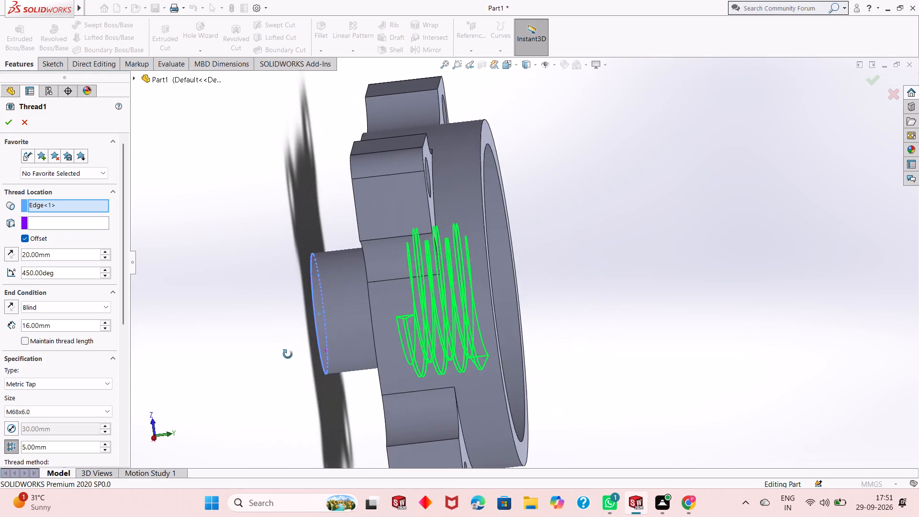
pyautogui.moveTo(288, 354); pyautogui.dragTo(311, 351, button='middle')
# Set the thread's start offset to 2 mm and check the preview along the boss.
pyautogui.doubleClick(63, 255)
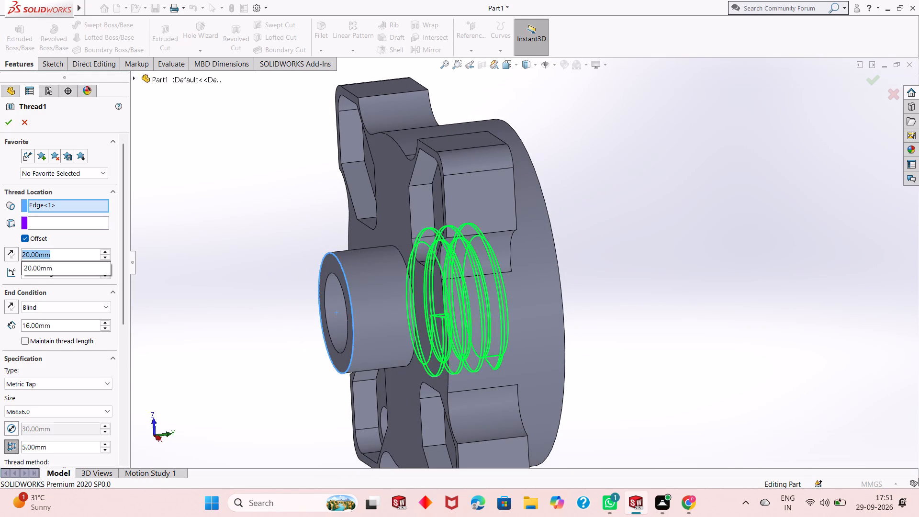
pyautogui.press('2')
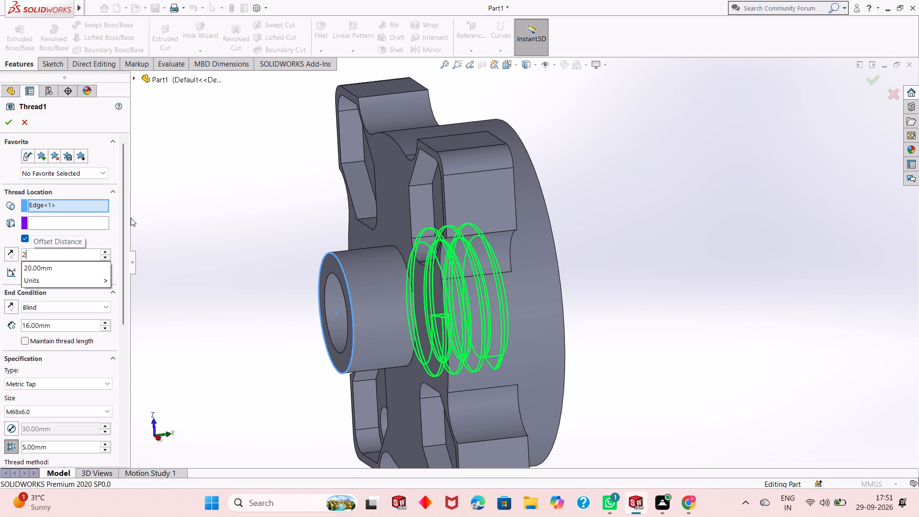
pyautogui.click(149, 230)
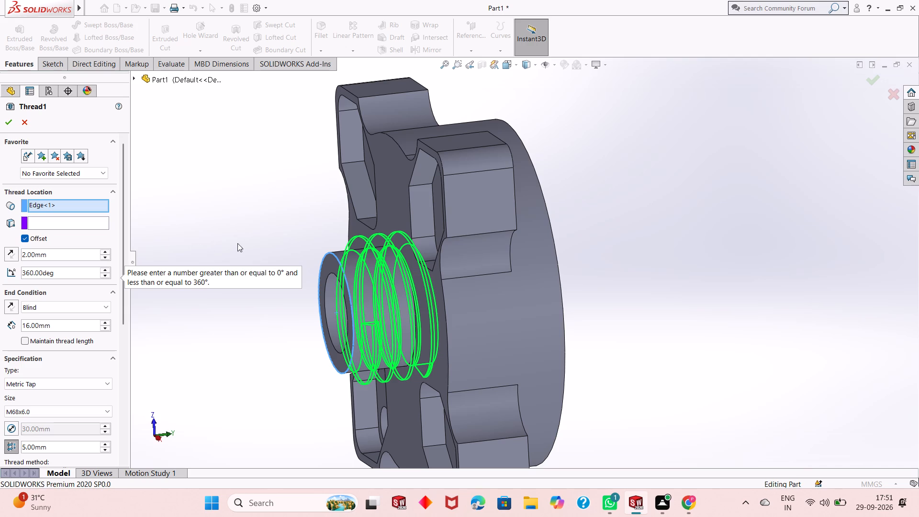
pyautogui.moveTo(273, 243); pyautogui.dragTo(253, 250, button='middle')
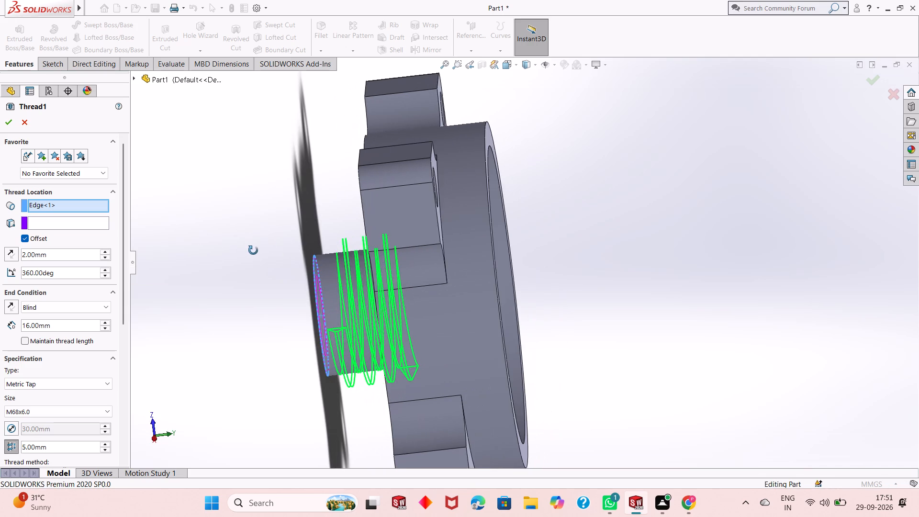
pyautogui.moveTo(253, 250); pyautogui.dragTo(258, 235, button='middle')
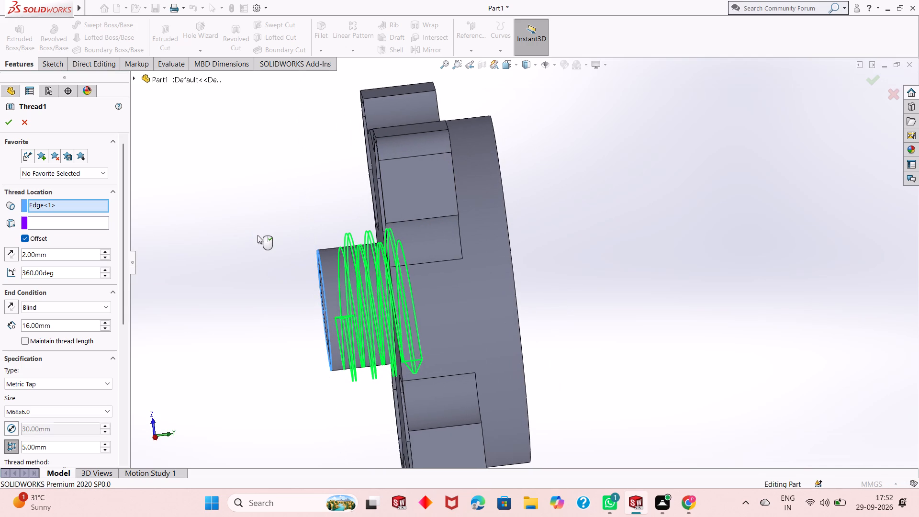
# Set the thread's start angle to 45 degrees, check the preview from both sides and the front, and apply the edit.
pyautogui.doubleClick(69, 270)
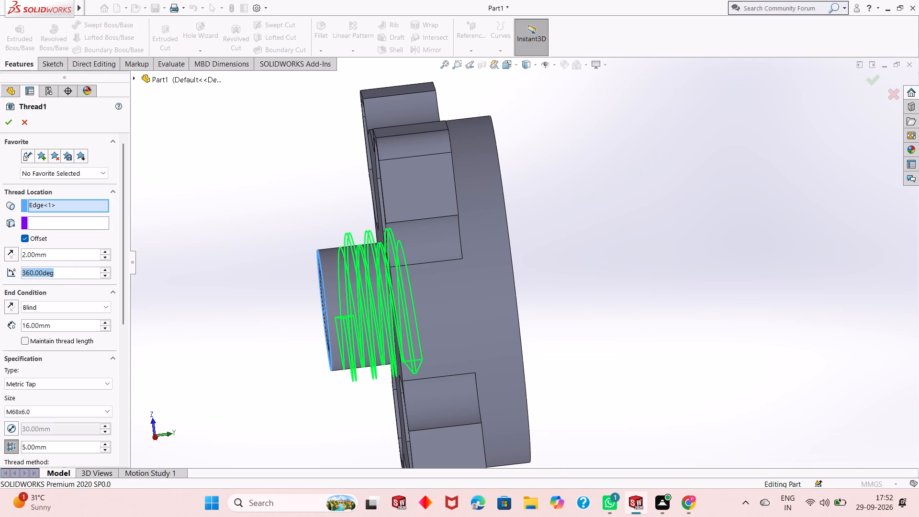
pyautogui.write('45')
pyautogui.press('Return')
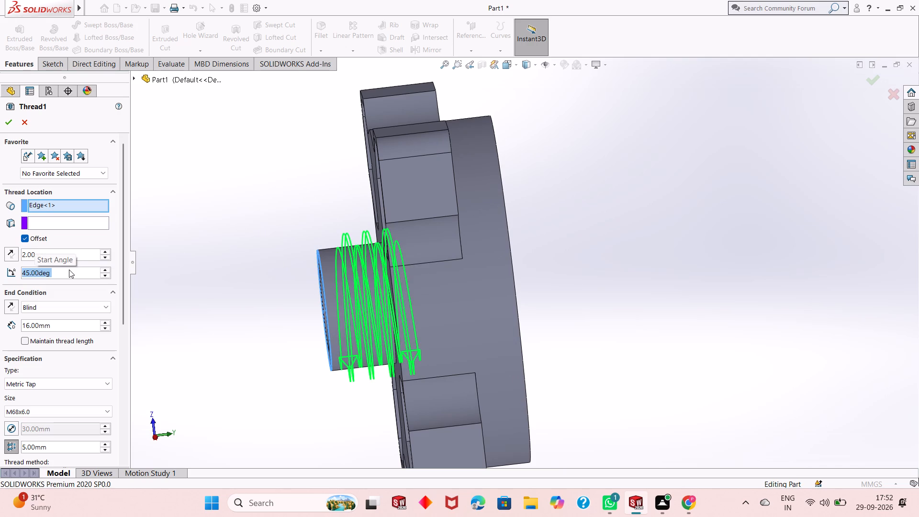
pyautogui.moveTo(272, 381); pyautogui.dragTo(468, 364, button='middle')
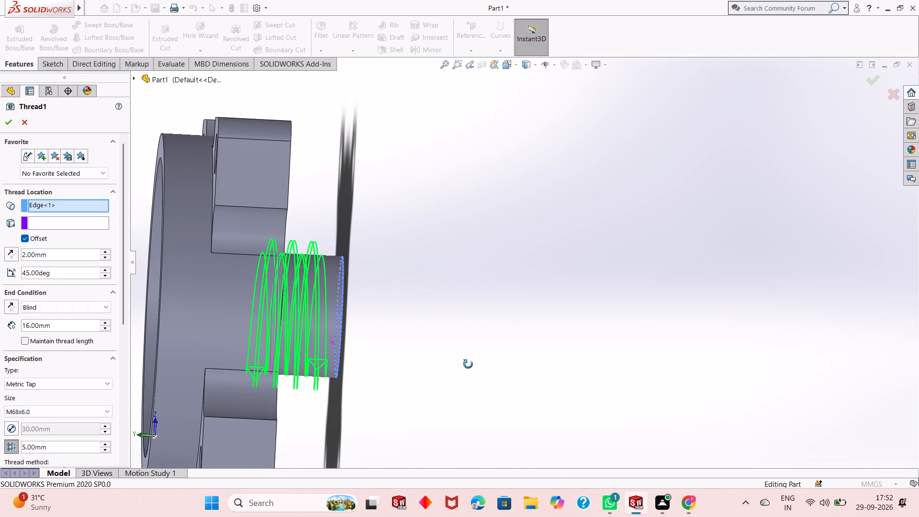
pyautogui.moveTo(468, 364); pyautogui.dragTo(460, 366, button='middle')
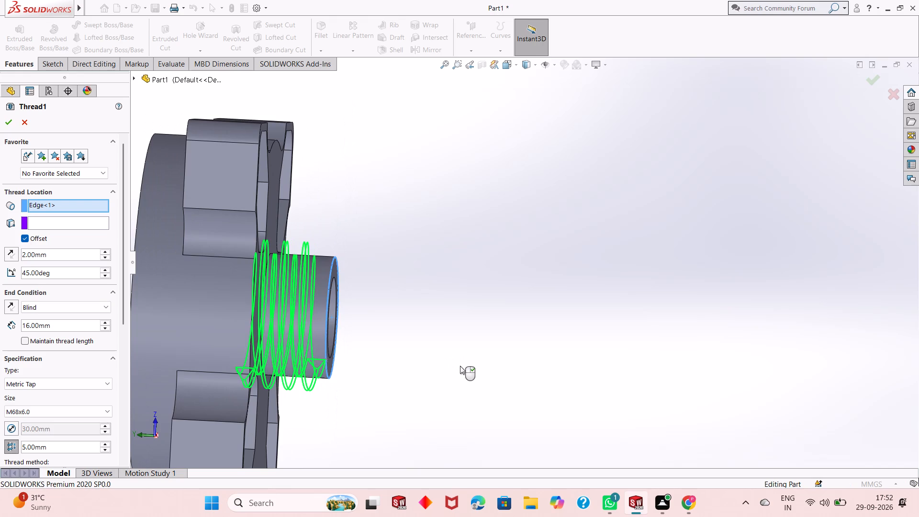
pyautogui.moveTo(480, 338); pyautogui.dragTo(411, 339, button='middle')
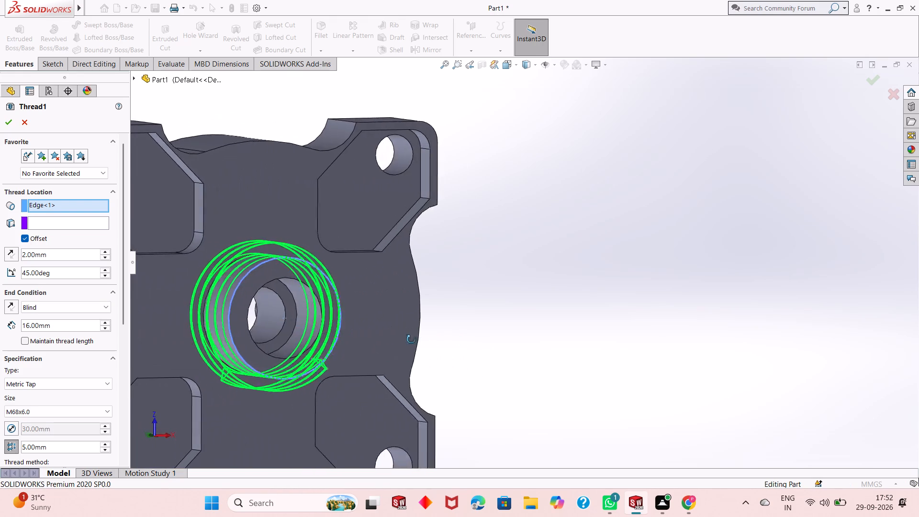
pyautogui.moveTo(411, 339); pyautogui.dragTo(377, 337, button='middle')
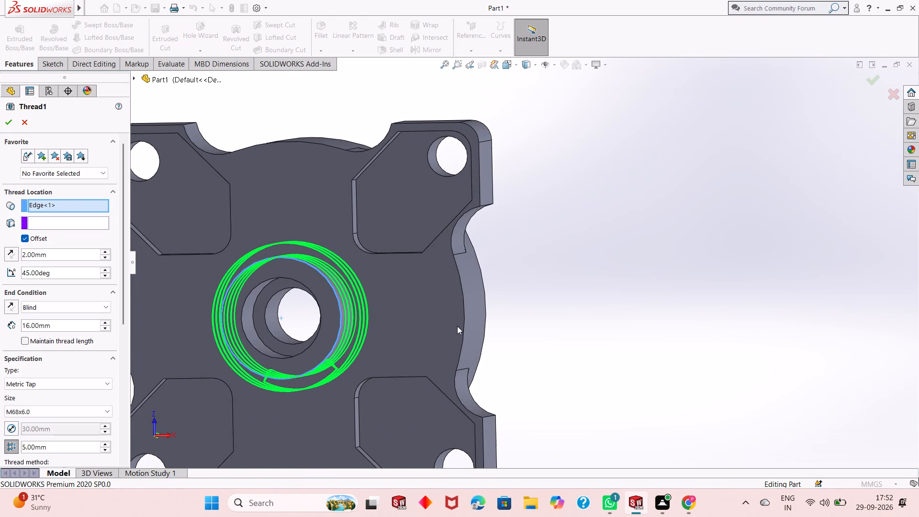
pyautogui.moveTo(457, 330); pyautogui.dragTo(381, 395, button='middle')
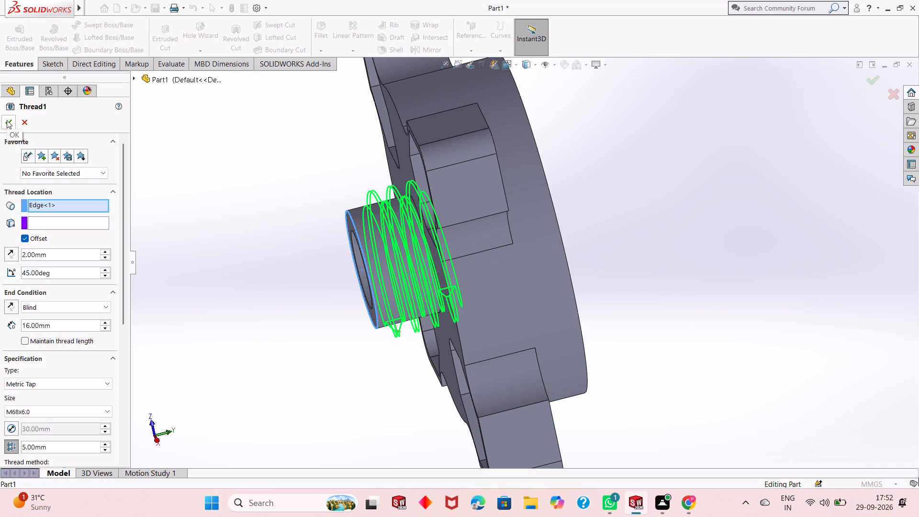
pyautogui.click(7, 120)
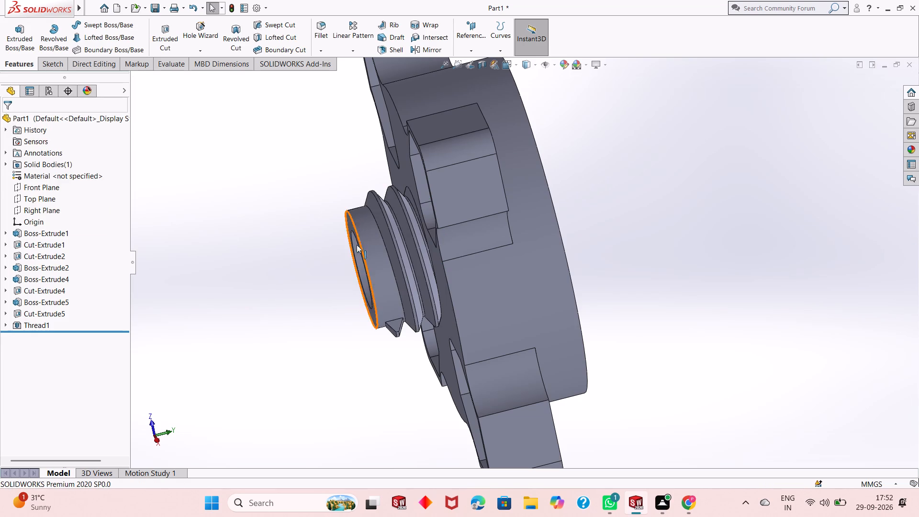
# Examine the rebuilt thread on the central boss from the side and at oblique angles, checking its start position and its run into the flange.
pyautogui.moveTo(354, 297); pyautogui.dragTo(369, 272, button='middle')
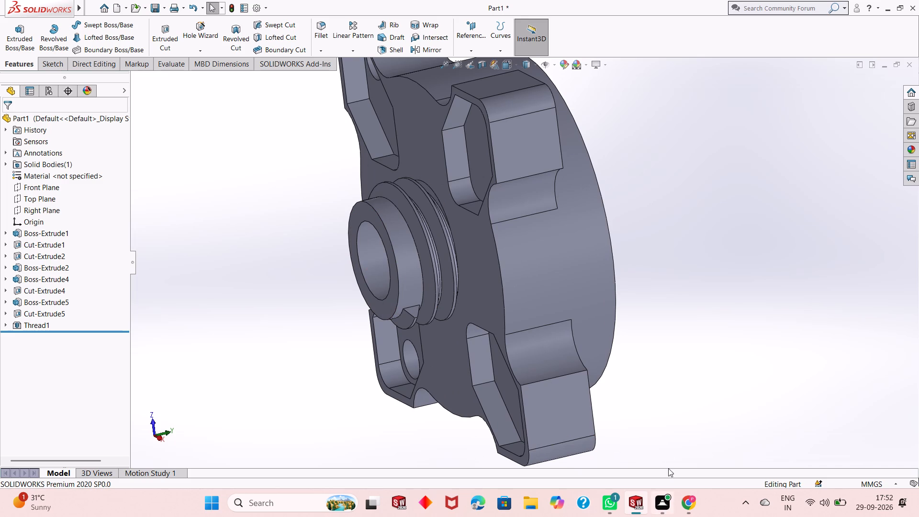
pyautogui.moveTo(584, 340); pyautogui.dragTo(607, 326, button='middle')
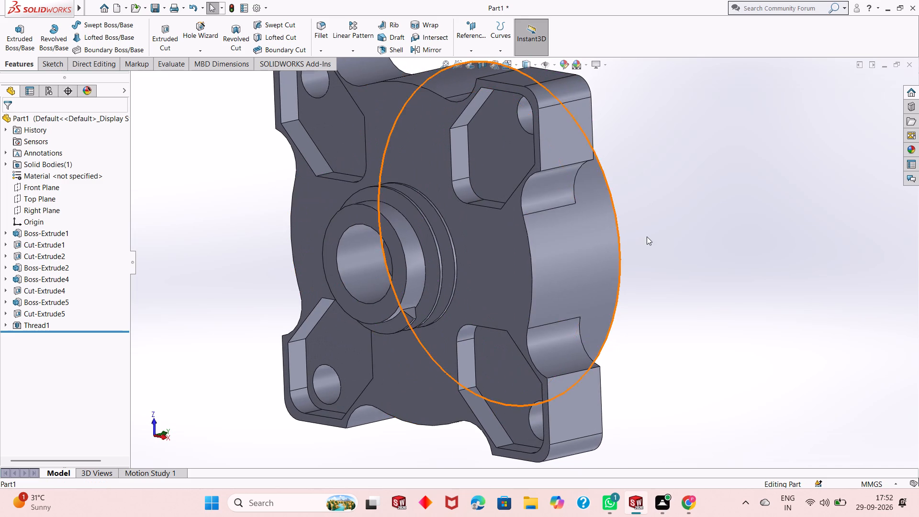
pyautogui.moveTo(648, 236); pyautogui.dragTo(608, 267, button='middle')
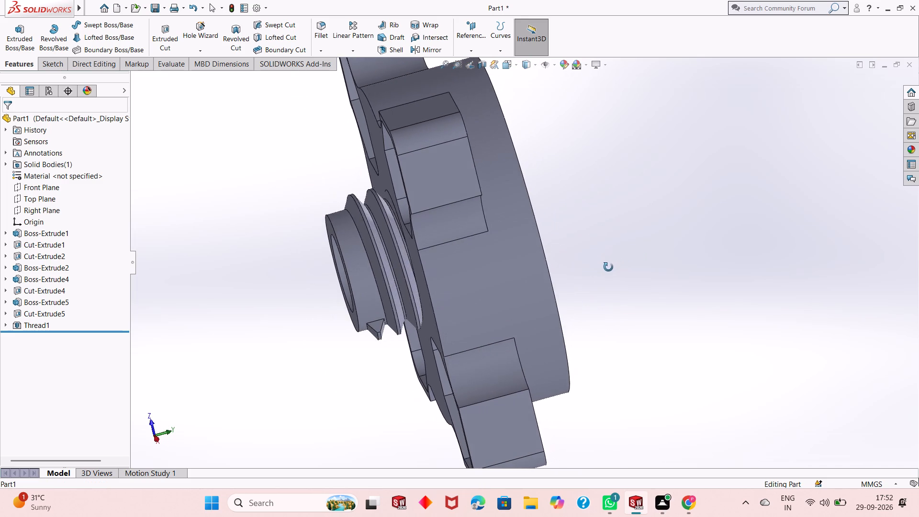
pyautogui.moveTo(608, 267); pyautogui.dragTo(624, 264, button='middle')
pyautogui.moveTo(624, 264); pyautogui.dragTo(626, 264, button='middle')
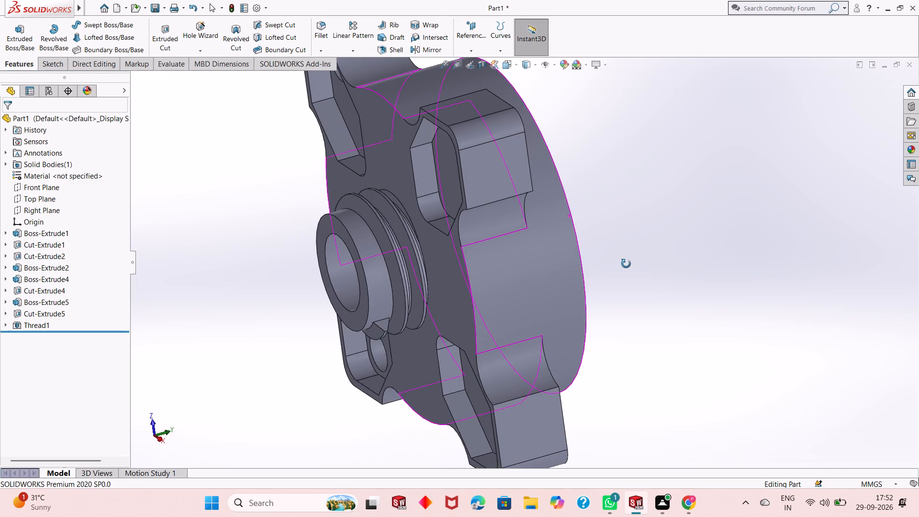
pyautogui.moveTo(626, 264); pyautogui.dragTo(626, 249, button='middle')
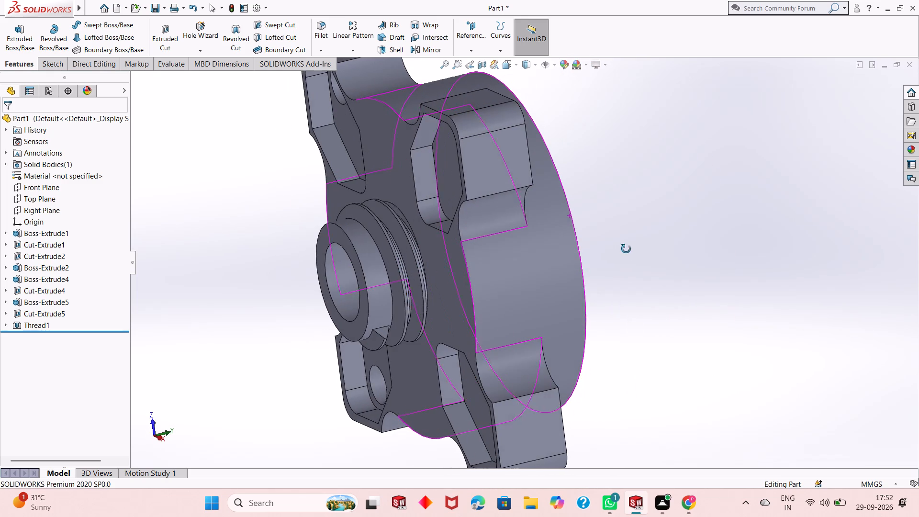
pyautogui.moveTo(626, 249); pyautogui.dragTo(627, 249, button='middle')
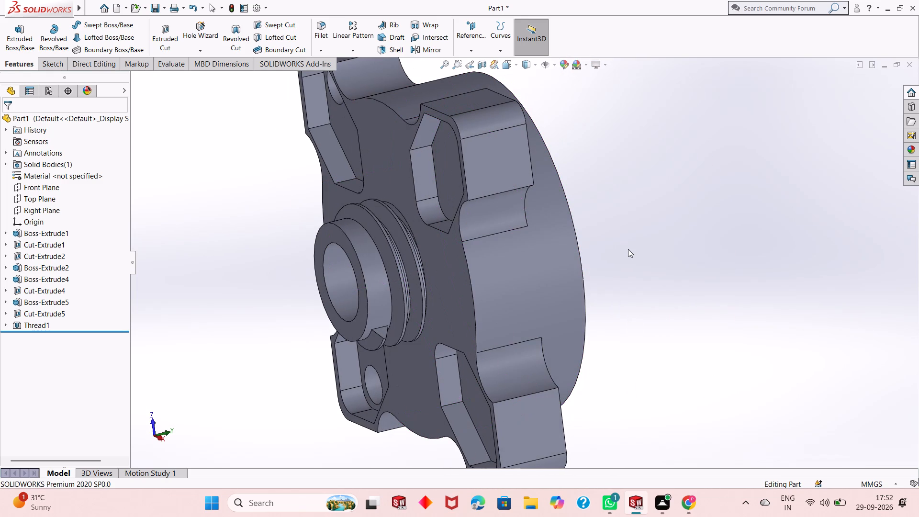
pyautogui.scroll(1, 583, 239)
pyautogui.moveTo(610, 247); pyautogui.dragTo(593, 262, button='middle')
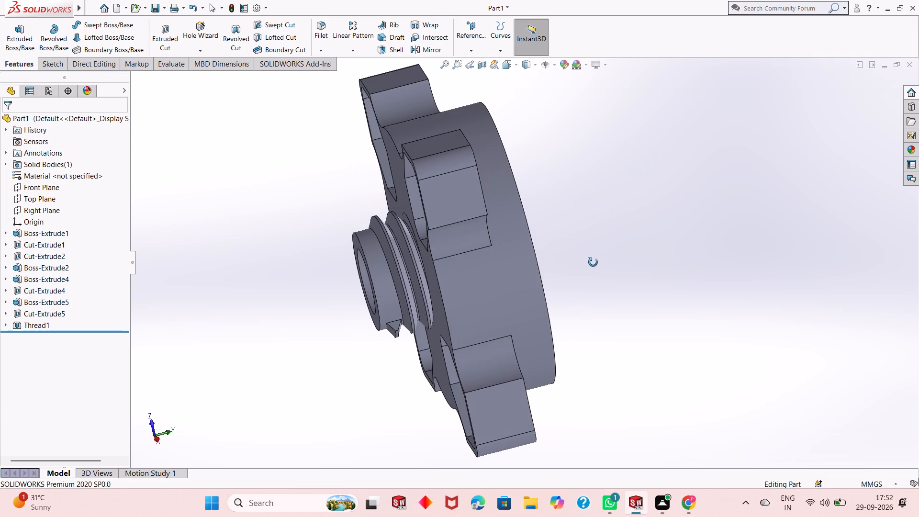
pyautogui.moveTo(593, 262); pyautogui.dragTo(597, 264, button='middle')
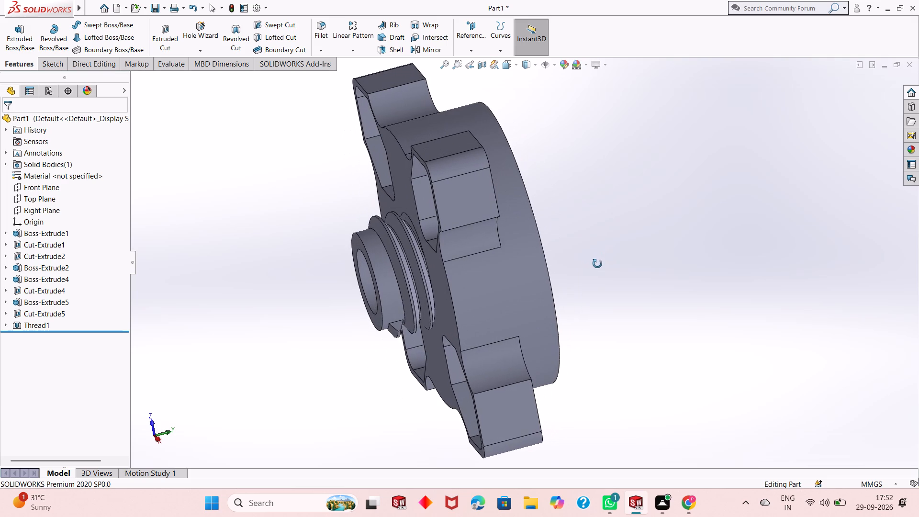
pyautogui.moveTo(597, 264); pyautogui.dragTo(594, 264, button='middle')
pyautogui.scroll(1, 367, 281)
pyautogui.scroll(-1, 359, 248)
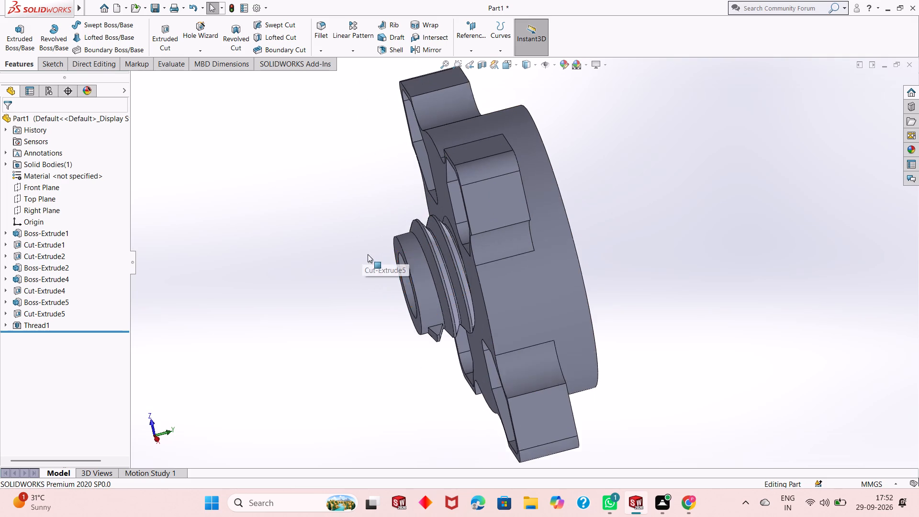
pyautogui.scroll(-1, 368, 254)
pyautogui.scroll(1, 655, 294)
pyautogui.moveTo(658, 293); pyautogui.dragTo(678, 254, button='middle')
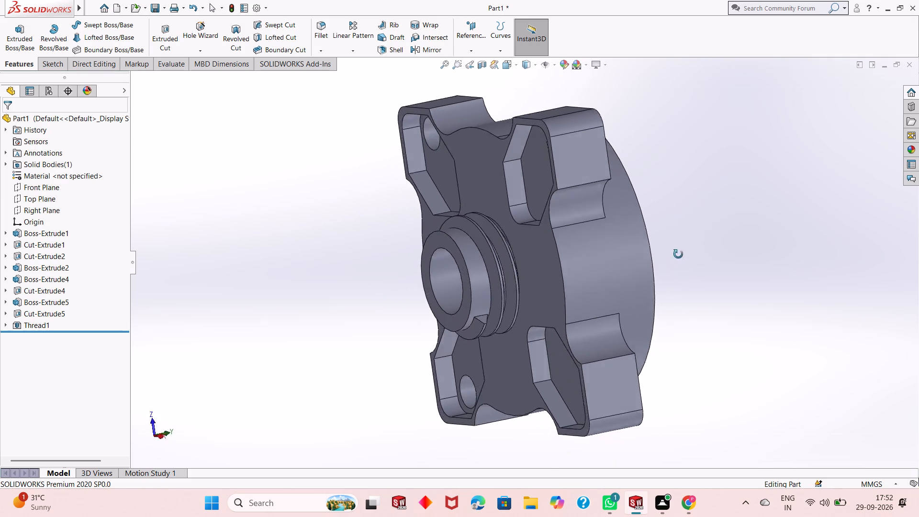
pyautogui.moveTo(678, 254); pyautogui.dragTo(656, 280, button='middle')
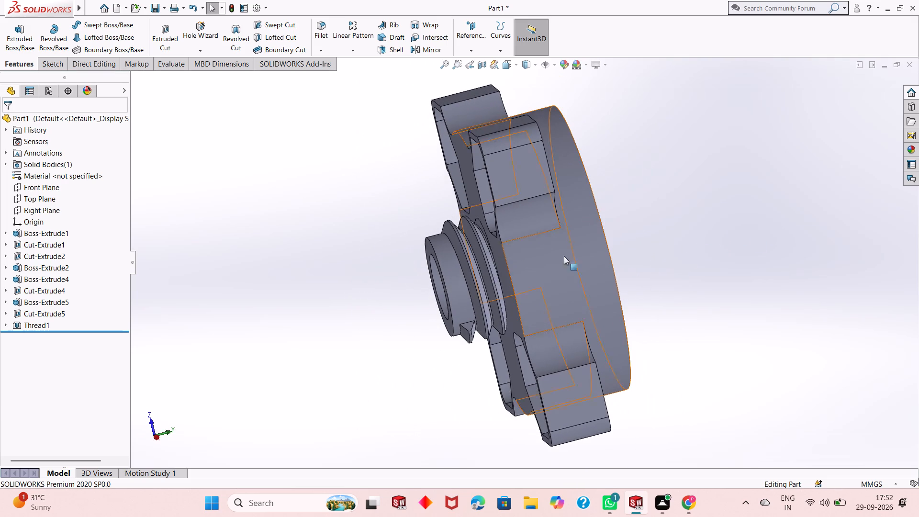
# Reopen the central boss thread for editing and turn off its start offset.
pyautogui.click(37, 320)
pyautogui.click(42, 292)
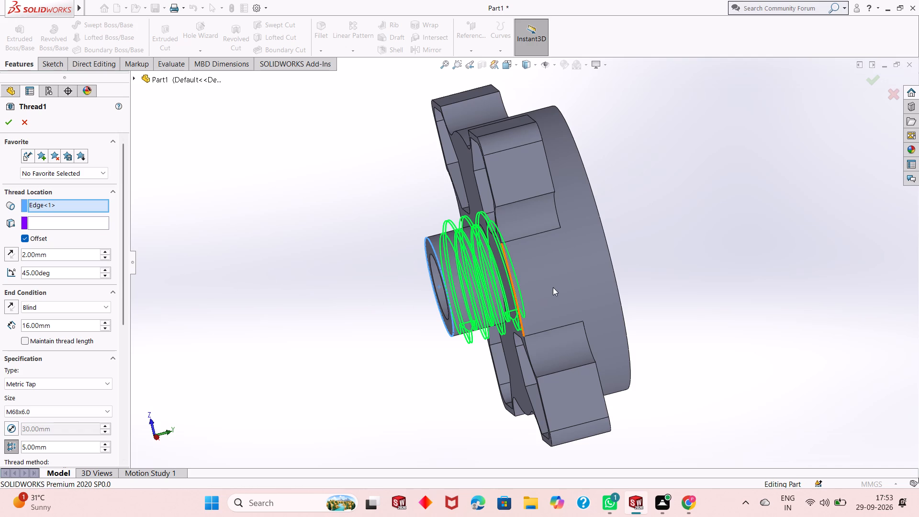
pyautogui.scroll(-2, 545, 266)
pyautogui.scroll(2, 534, 266)
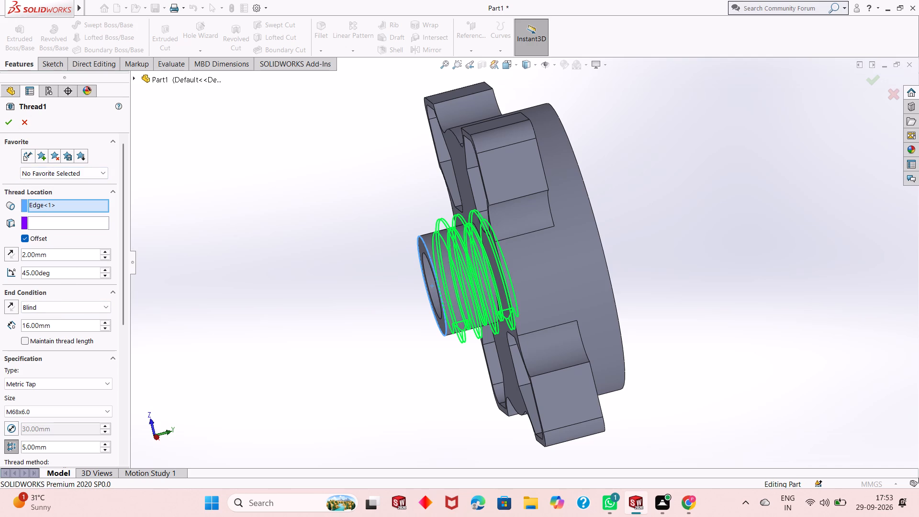
pyautogui.click(25, 236)
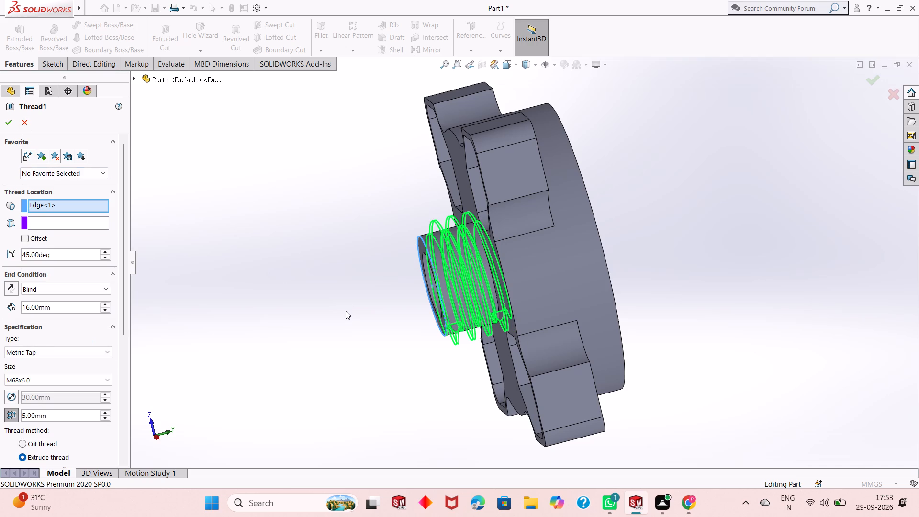
pyautogui.middleClick(345, 313)
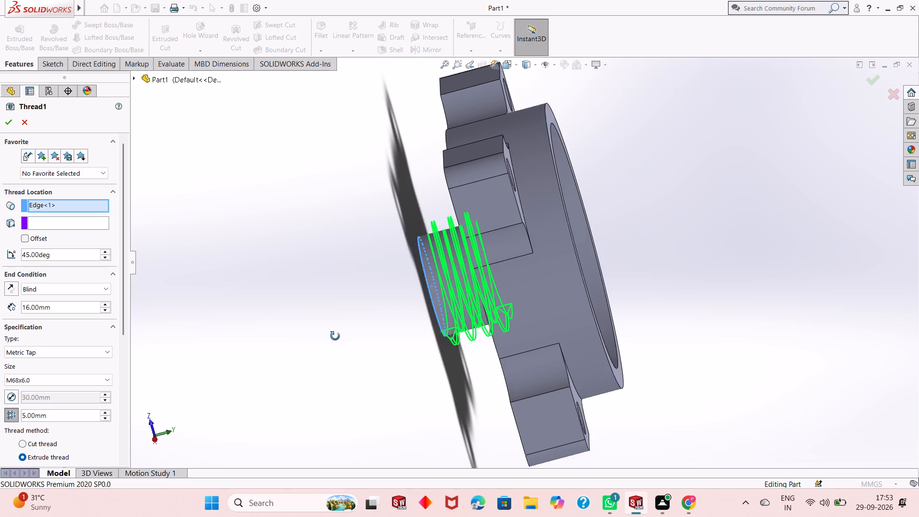
# Try a 2.5 mm pitch for the thread, set the pitch back to 5 mm, and apply the edit.
pyautogui.scroll(-3, 125, 323)
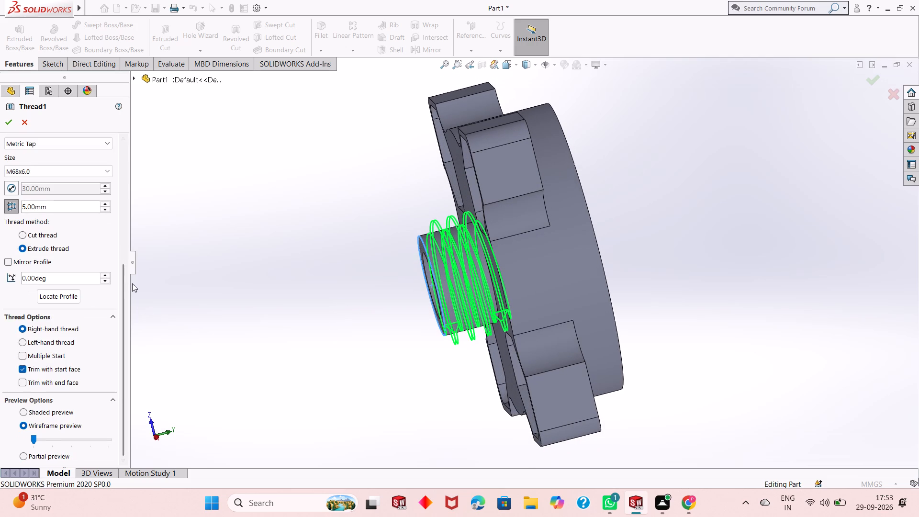
pyautogui.scroll(1, 126, 286)
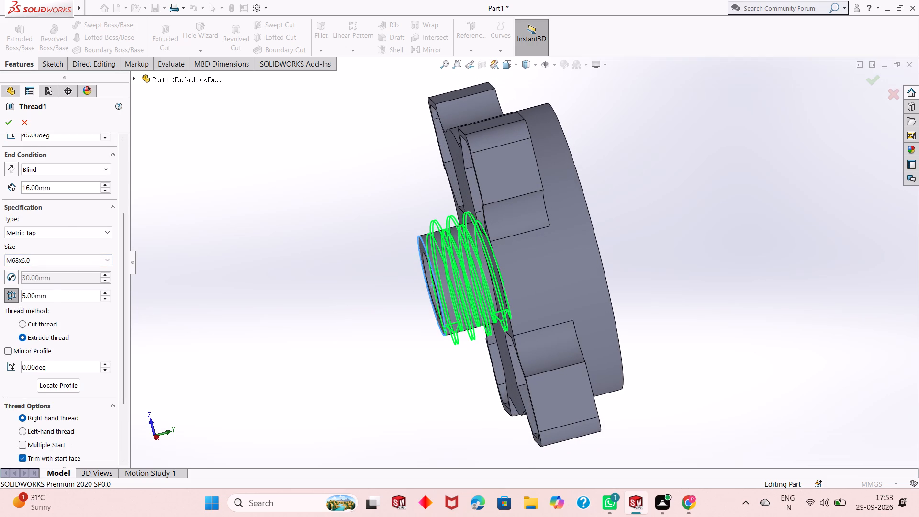
pyautogui.tripleClick(46, 295)
pyautogui.write('2.5')
pyautogui.press('Return')
pyautogui.press('5')
pyautogui.press('Return')
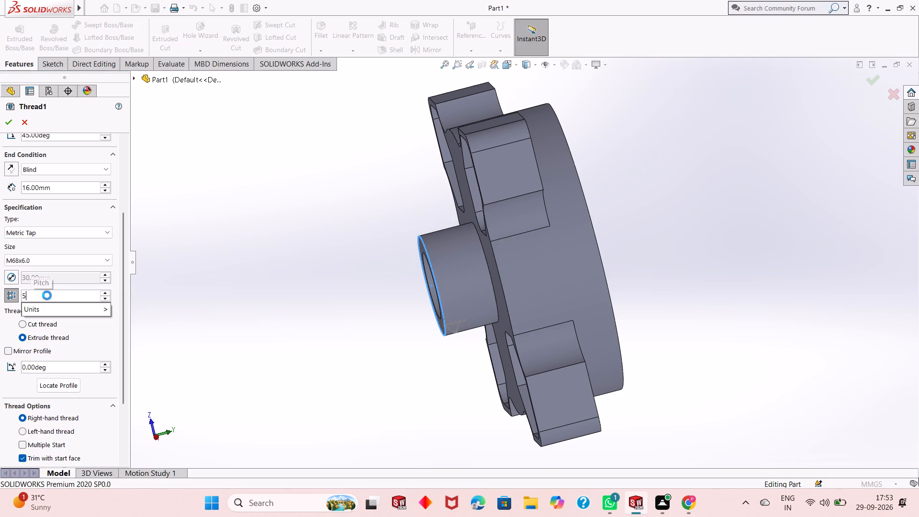
pyautogui.click(11, 120)
pyautogui.press('Escape')
# Edit the central boss thread to trim with the end face instead of the start face, and apply the change.
pyautogui.moveTo(463, 318); pyautogui.dragTo(573, 310, button='middle')
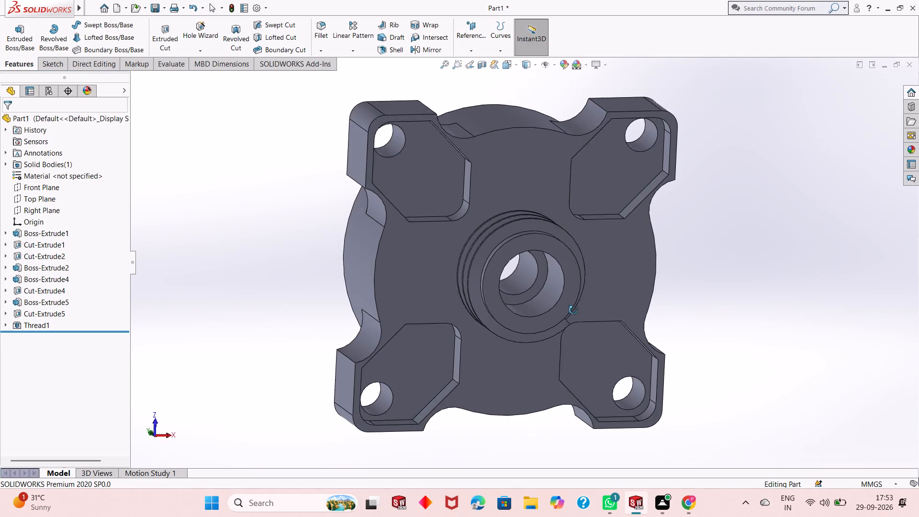
pyautogui.moveTo(573, 310); pyautogui.dragTo(459, 409, button='middle')
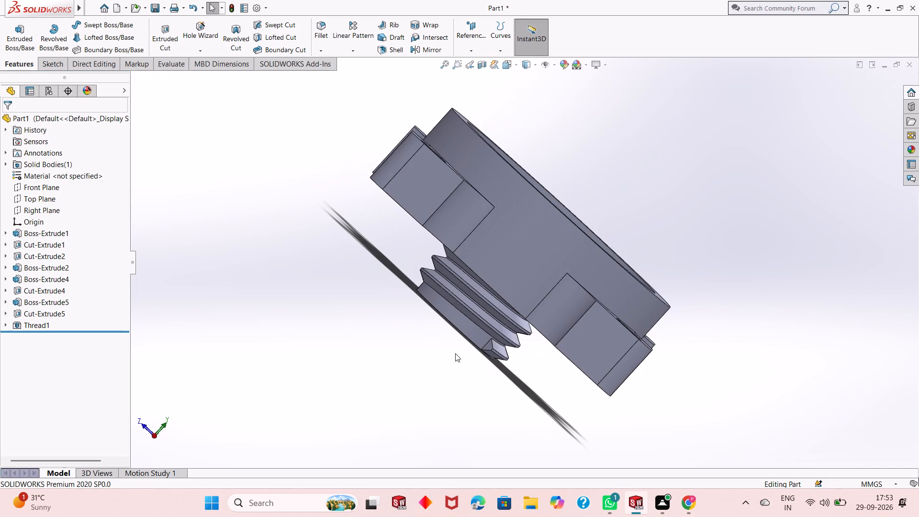
pyautogui.scroll(2, 456, 346)
pyautogui.moveTo(526, 352); pyautogui.dragTo(610, 285, button='middle')
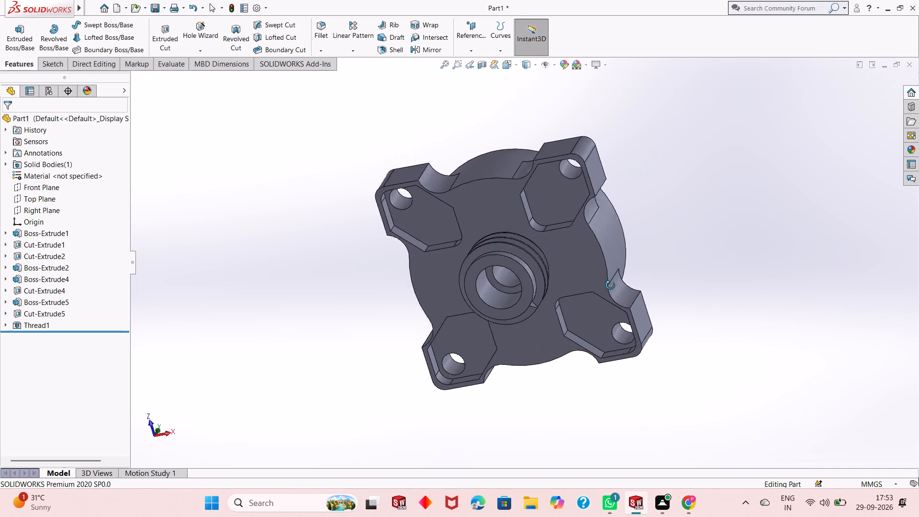
pyautogui.moveTo(610, 285); pyautogui.dragTo(534, 235, button='middle')
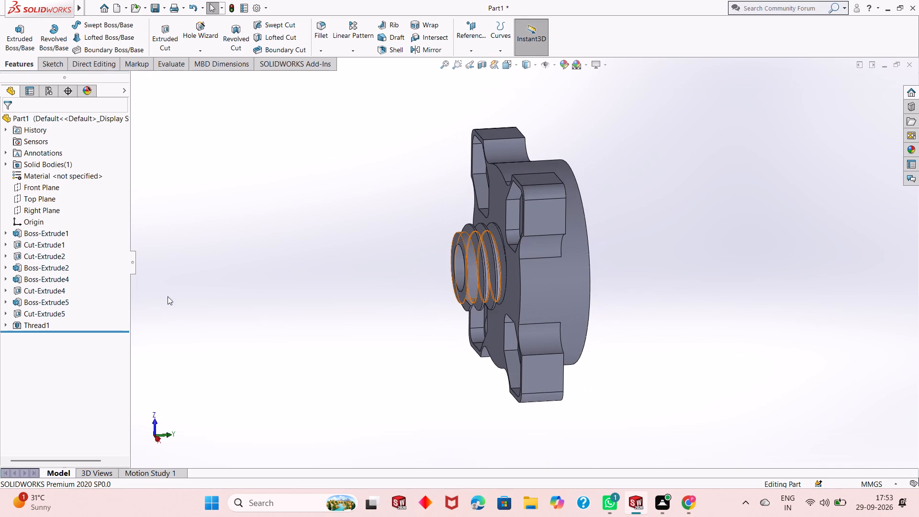
pyautogui.click(37, 323)
pyautogui.click(41, 292)
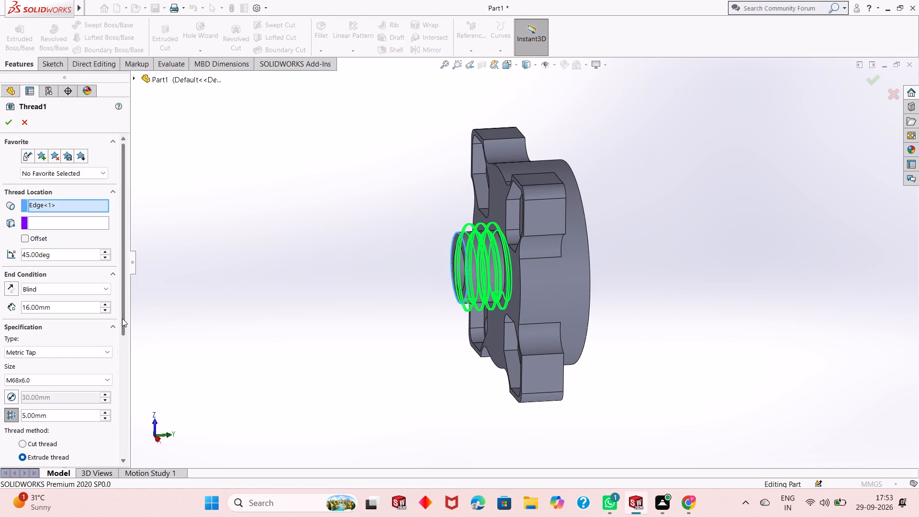
pyautogui.scroll(-4, 122, 318)
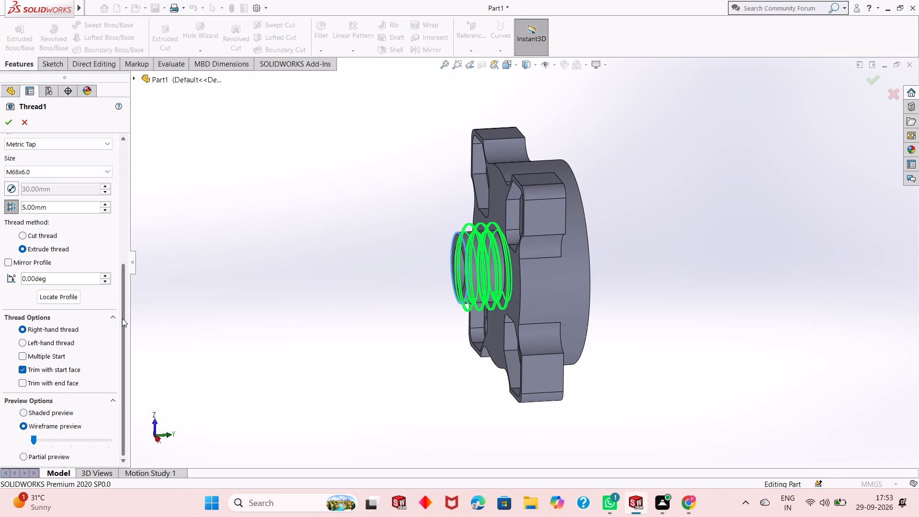
pyautogui.click(21, 382)
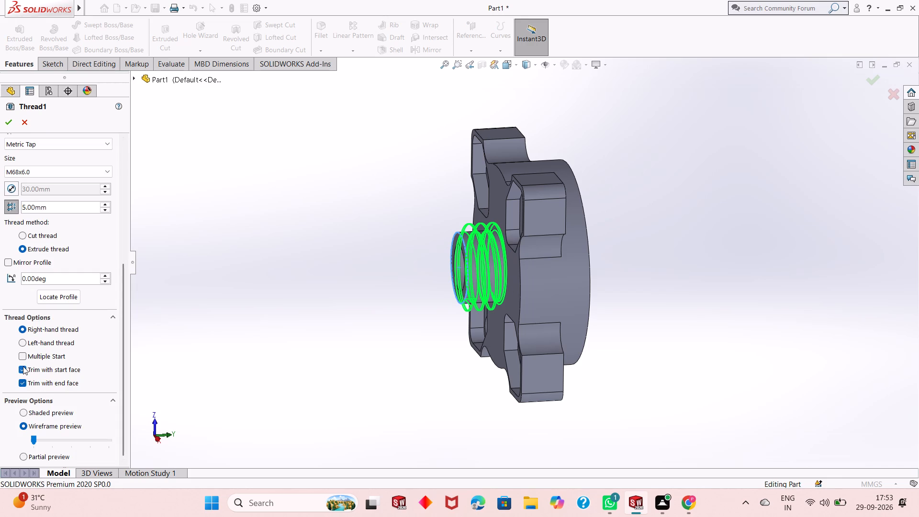
pyautogui.click(23, 366)
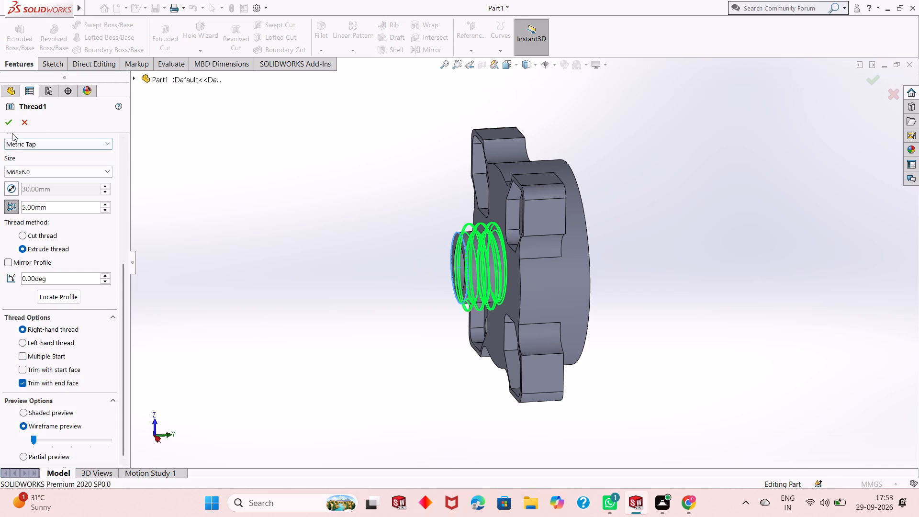
pyautogui.click(9, 129)
# Examine the rebuilt thread up close, checking its start at the boss's free end and its end at the flange.
pyautogui.moveTo(426, 276); pyautogui.dragTo(435, 285, button='middle')
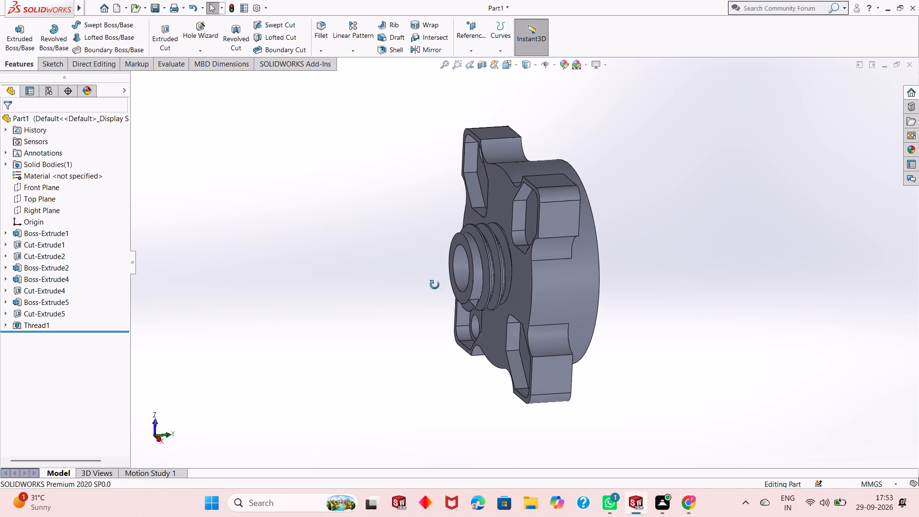
pyautogui.moveTo(435, 285); pyautogui.dragTo(467, 218, button='middle')
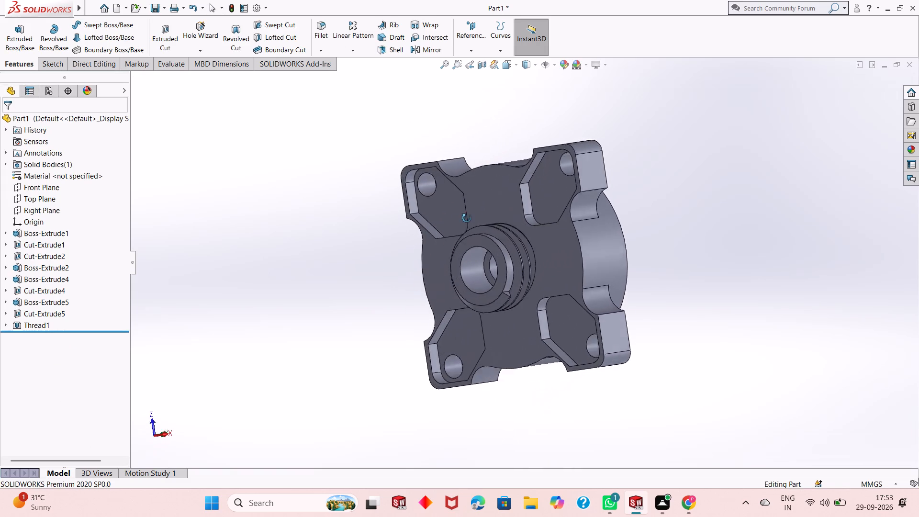
pyautogui.moveTo(467, 218); pyautogui.dragTo(382, 342, button='middle')
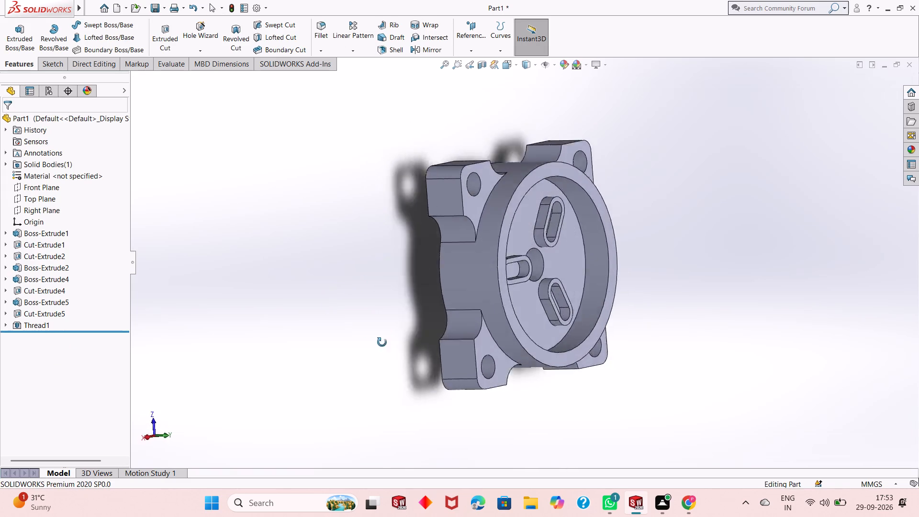
pyautogui.moveTo(382, 342); pyautogui.dragTo(459, 351, button='middle')
pyautogui.scroll(-5, 499, 276)
pyautogui.moveTo(593, 282); pyautogui.dragTo(550, 311, button='middle')
pyautogui.scroll(-6, 564, 209)
pyautogui.scroll(6, 527, 273)
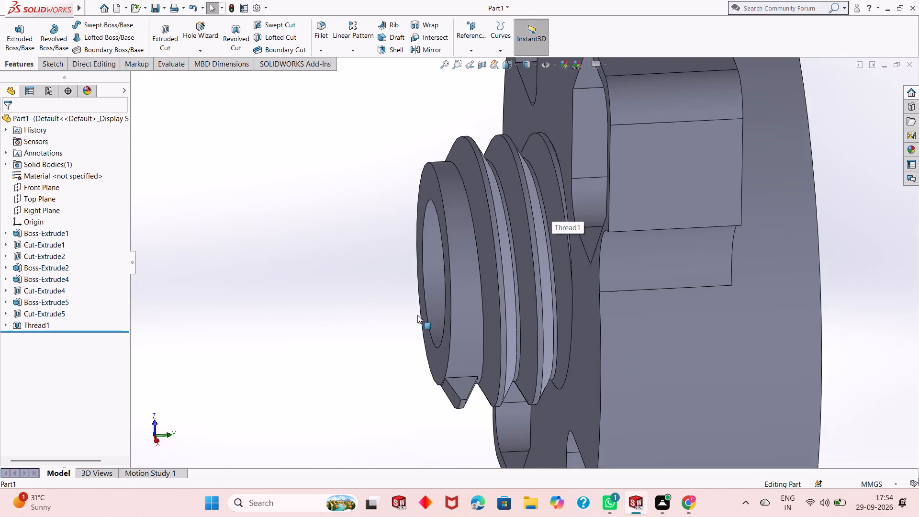
pyautogui.middleClick(383, 335)
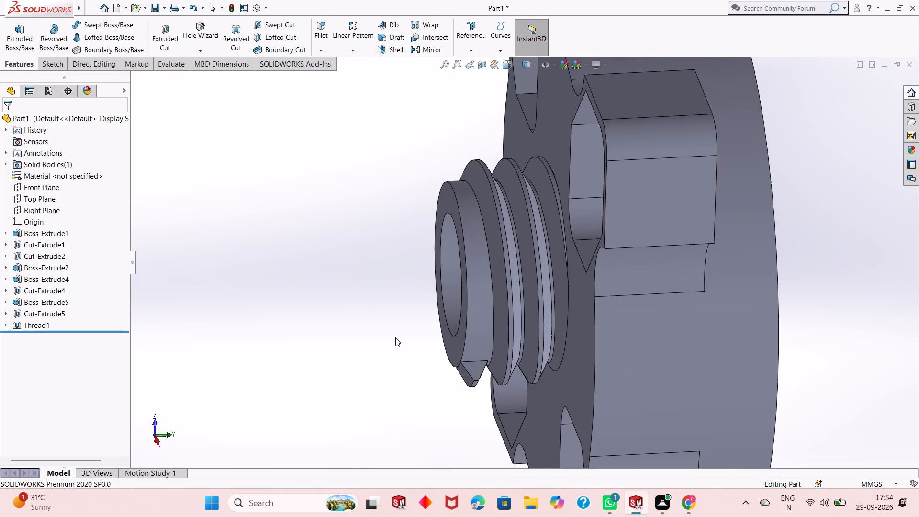
pyautogui.scroll(2, 439, 331)
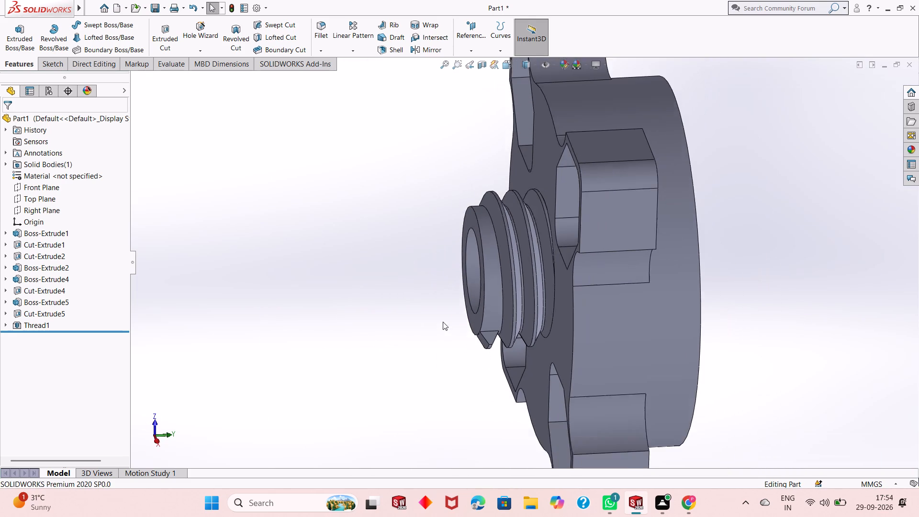
pyautogui.scroll(2, 443, 322)
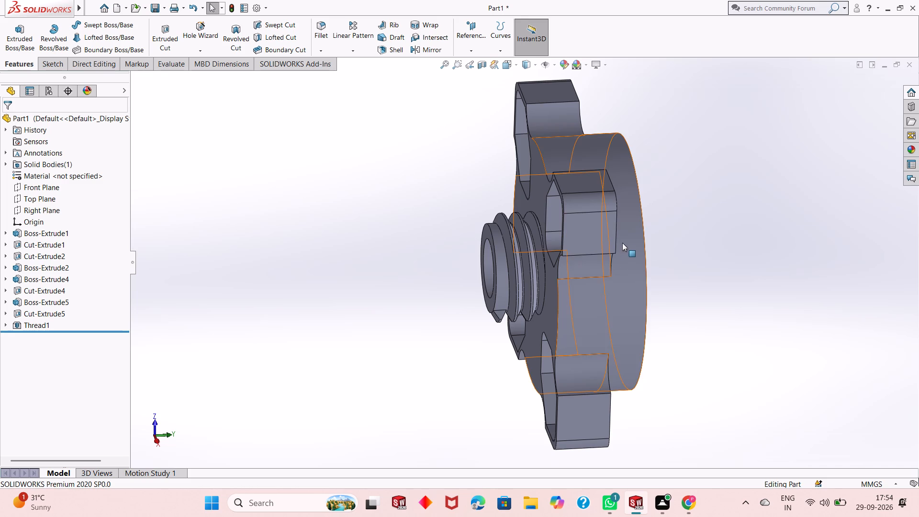
pyautogui.scroll(-2, 623, 242)
pyautogui.moveTo(662, 281); pyautogui.dragTo(660, 253, button='middle')
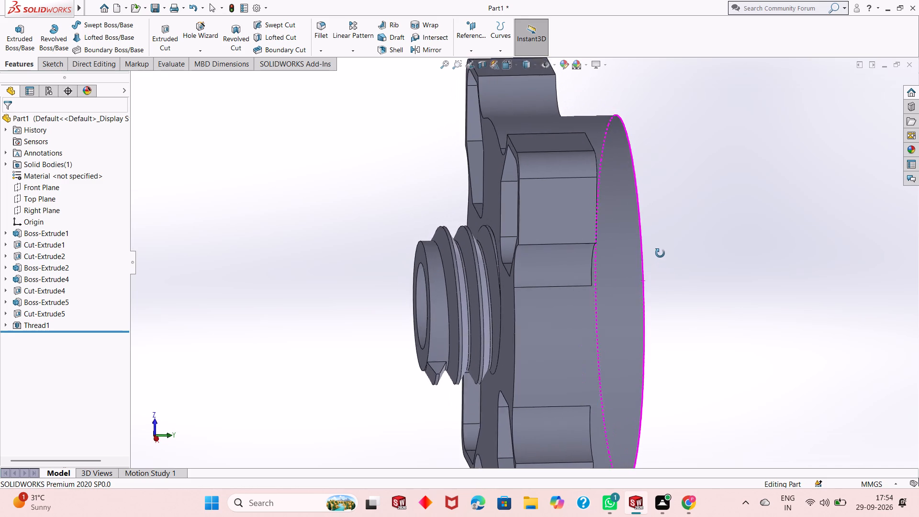
pyautogui.moveTo(660, 253); pyautogui.dragTo(680, 251, button='middle')
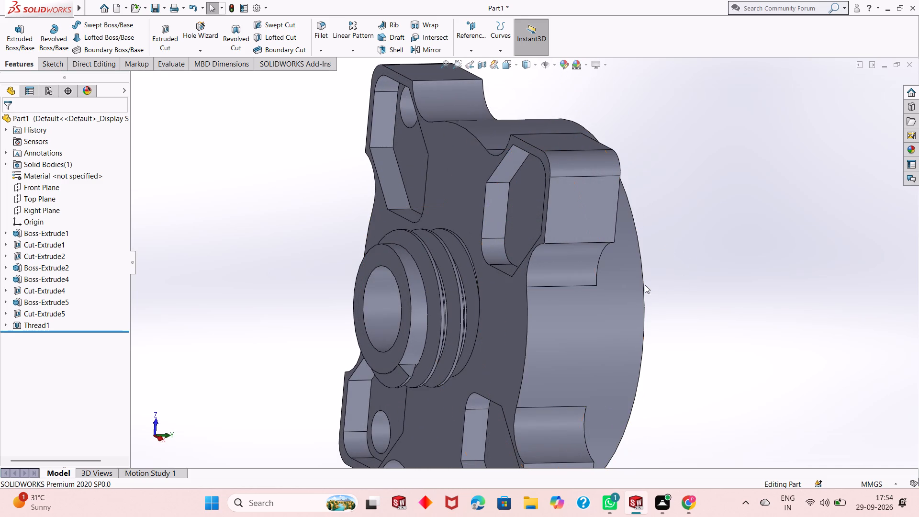
pyautogui.scroll(2, 627, 276)
pyautogui.moveTo(657, 294); pyautogui.dragTo(641, 295, button='middle')
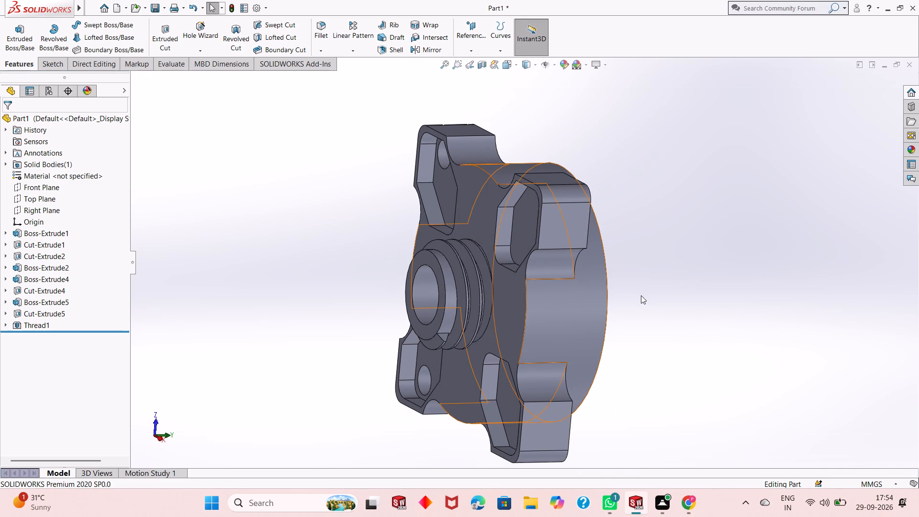
pyautogui.moveTo(641, 295); pyautogui.dragTo(635, 285, button='middle')
pyautogui.click(25, 44)
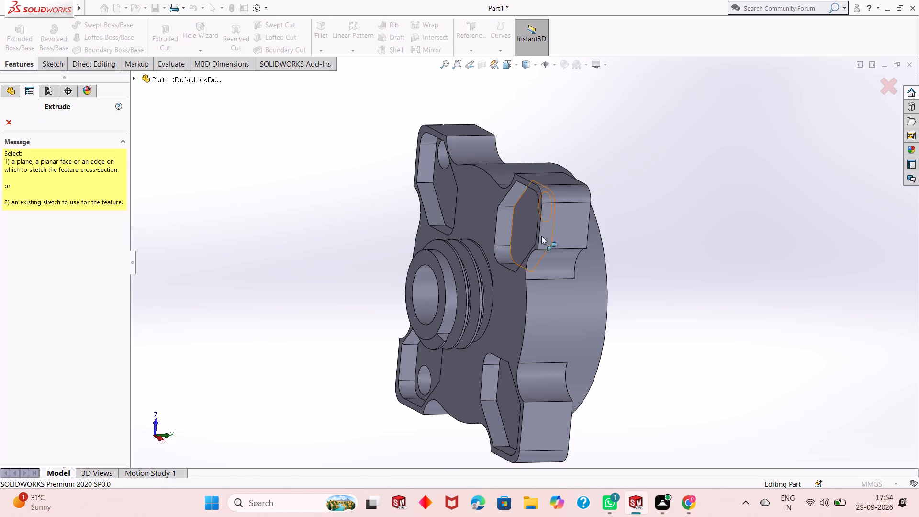
pyautogui.press('Escape')
# Examine the whole housing from the threaded boss side, the side profile and the slotted recess side.
pyautogui.moveTo(618, 277); pyautogui.dragTo(603, 283, button='middle')
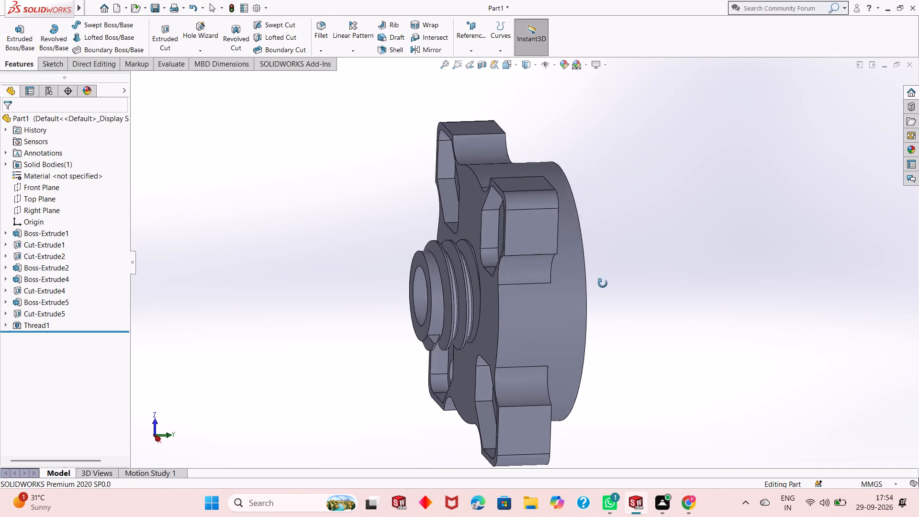
pyautogui.moveTo(603, 283); pyautogui.dragTo(638, 271, button='middle')
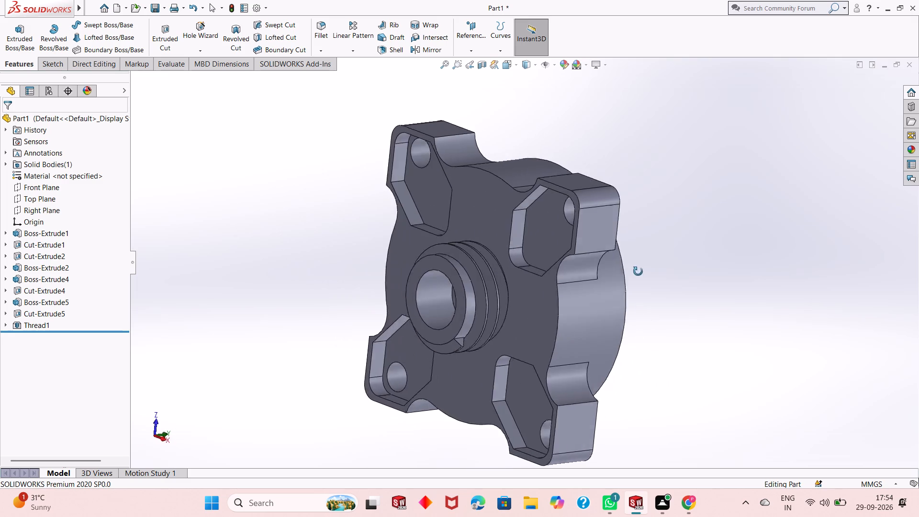
pyautogui.moveTo(638, 271); pyautogui.dragTo(673, 262, button='middle')
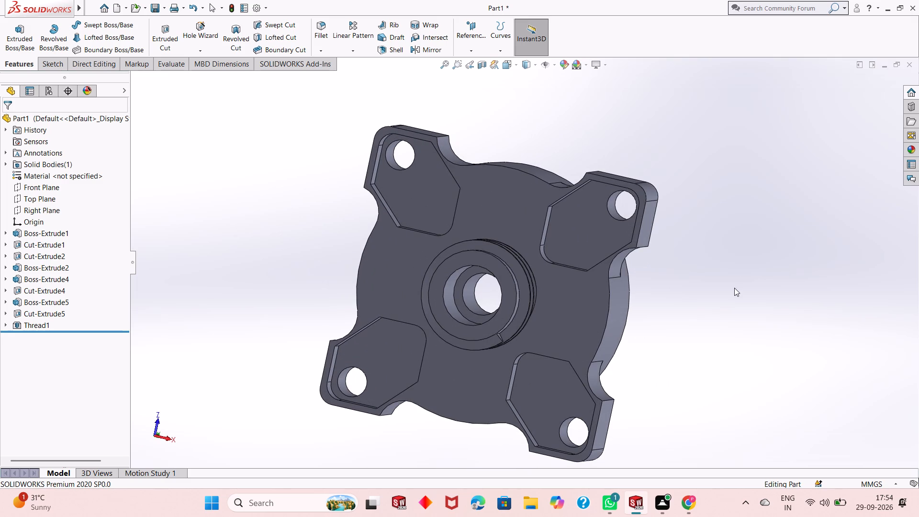
pyautogui.middleClick(690, 278)
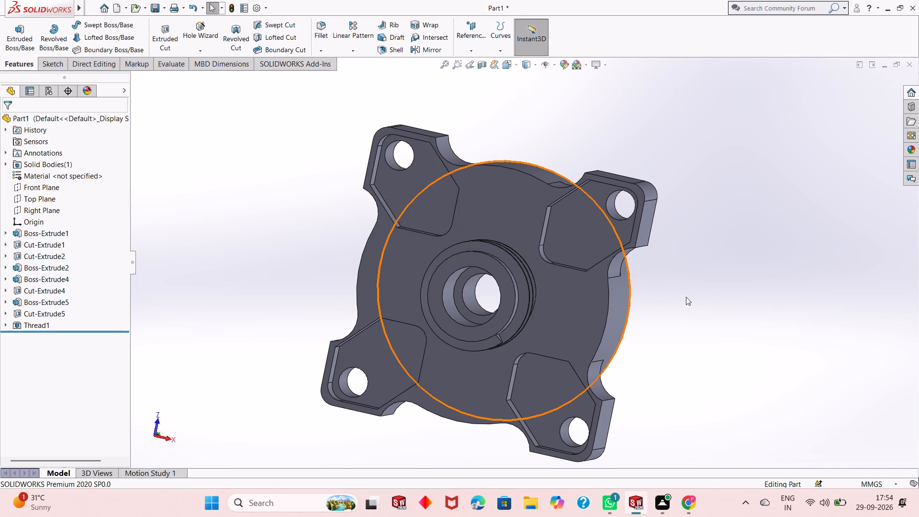
pyautogui.moveTo(686, 297); pyautogui.dragTo(629, 319, button='middle')
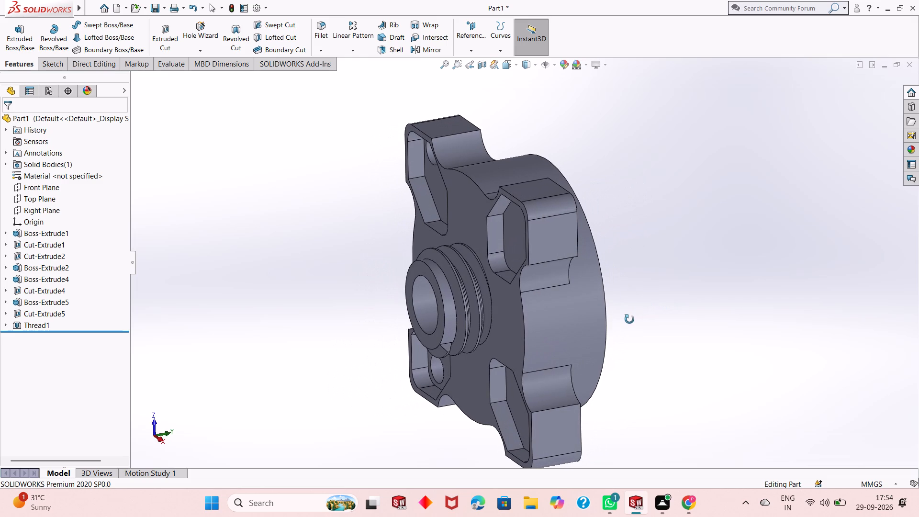
pyautogui.moveTo(629, 319); pyautogui.dragTo(626, 318, button='middle')
pyautogui.moveTo(612, 311); pyautogui.dragTo(577, 325, button='middle')
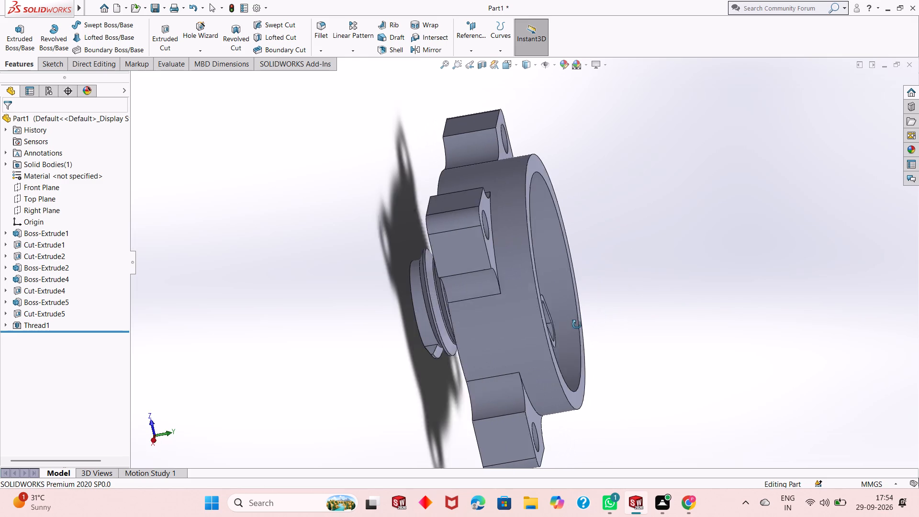
pyautogui.moveTo(577, 325); pyautogui.dragTo(606, 315, button='middle')
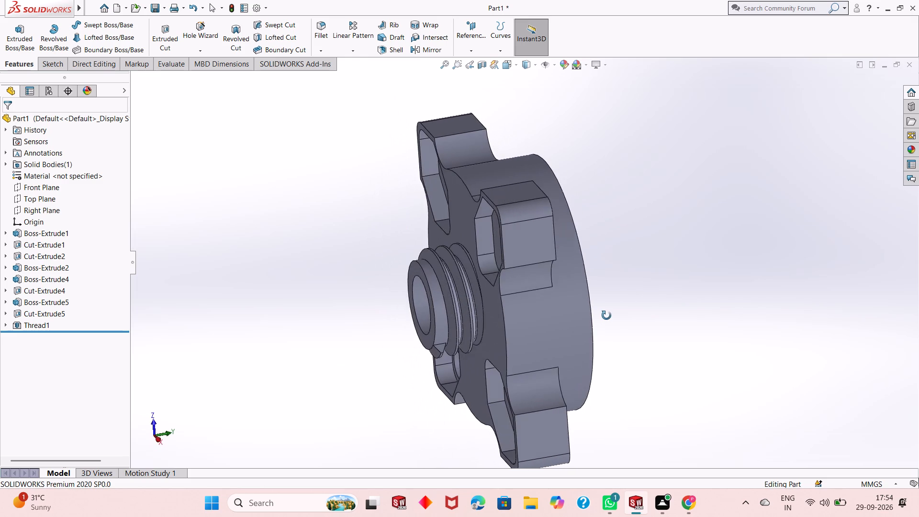
pyautogui.moveTo(606, 315); pyautogui.dragTo(635, 303, button='middle')
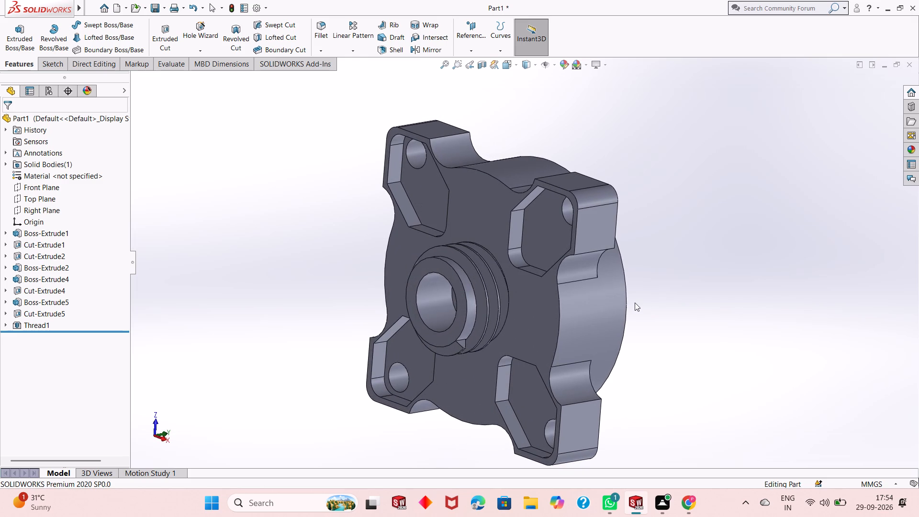
pyautogui.moveTo(639, 299); pyautogui.dragTo(501, 335, button='middle')
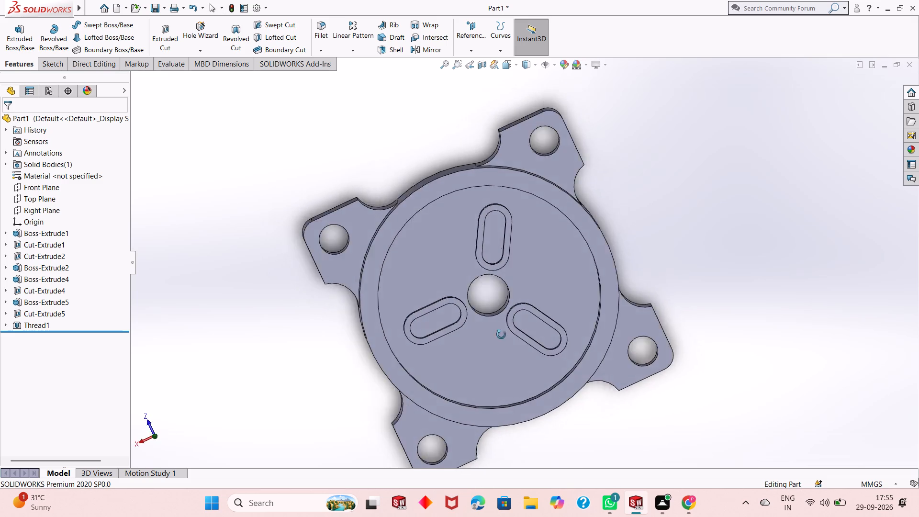
# Examine the recess side of the housing, including the three slotted bosses, the central bore and the mounting lug holes.
pyautogui.moveTo(501, 335); pyautogui.dragTo(604, 331, button='middle')
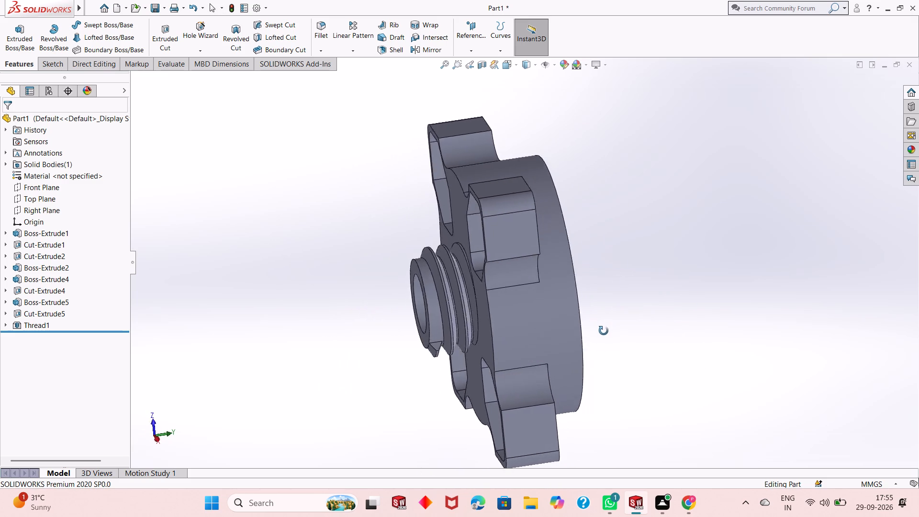
pyautogui.moveTo(604, 331); pyautogui.dragTo(588, 349, button='middle')
pyautogui.scroll(1, 587, 348)
pyautogui.moveTo(608, 293); pyautogui.dragTo(592, 303, button='middle')
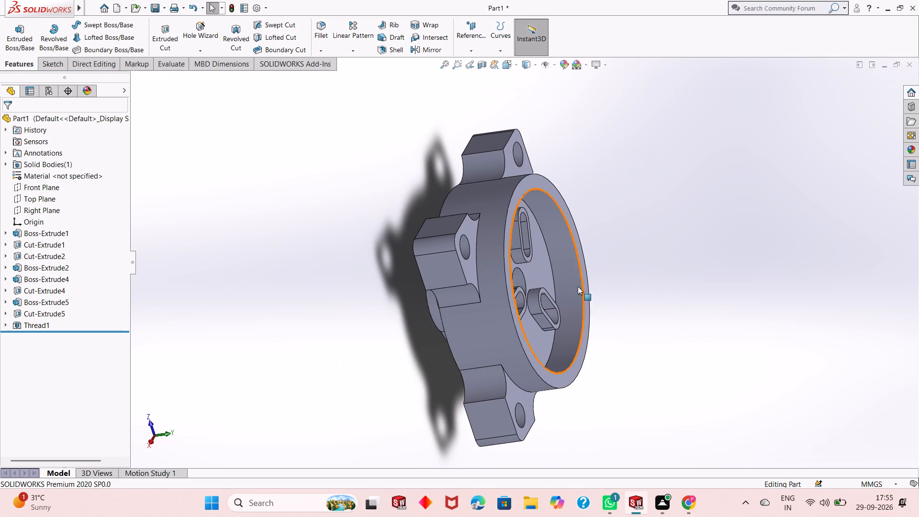
pyautogui.moveTo(647, 280); pyautogui.dragTo(584, 285, button='middle')
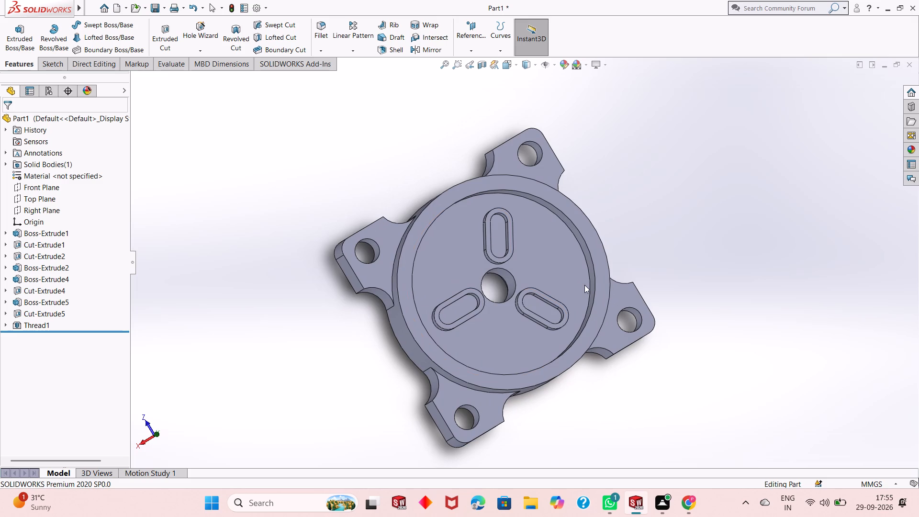
pyautogui.scroll(-2, 465, 255)
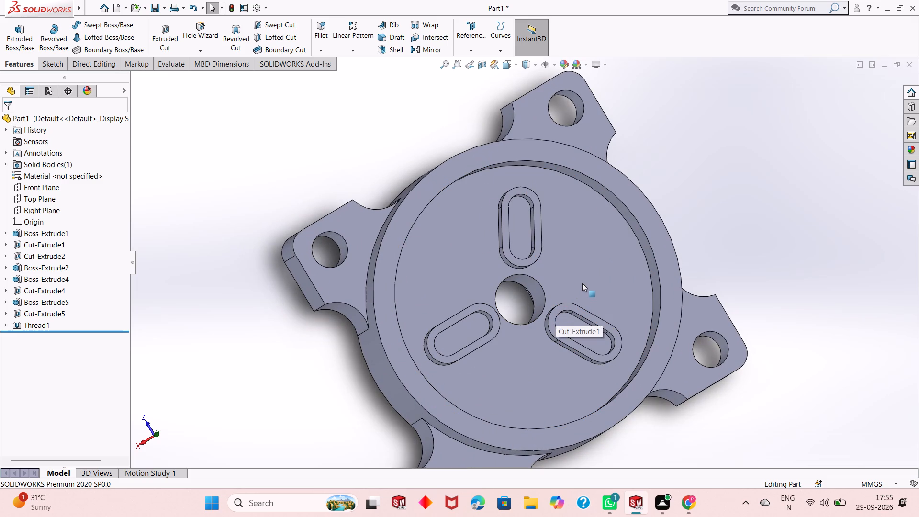
pyautogui.moveTo(583, 287); pyautogui.dragTo(589, 290, button='middle')
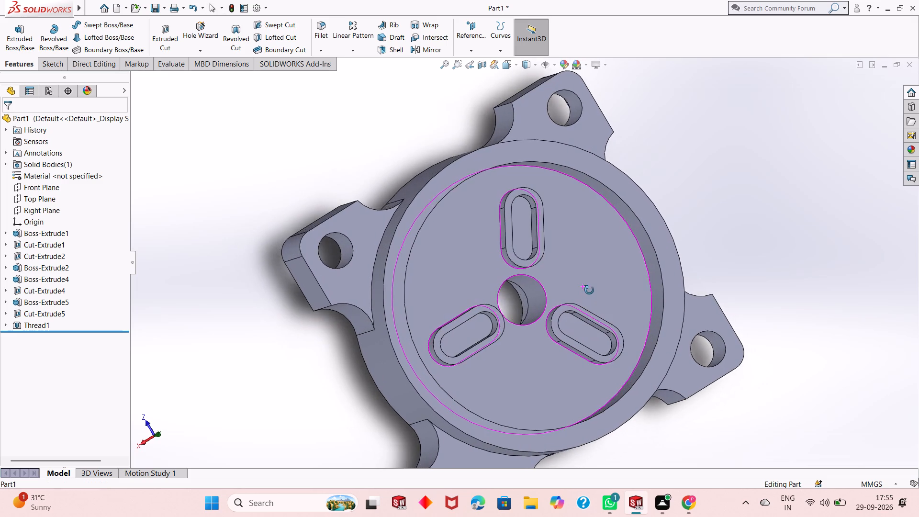
pyautogui.moveTo(589, 290); pyautogui.dragTo(616, 294, button='middle')
pyautogui.scroll(1, 551, 302)
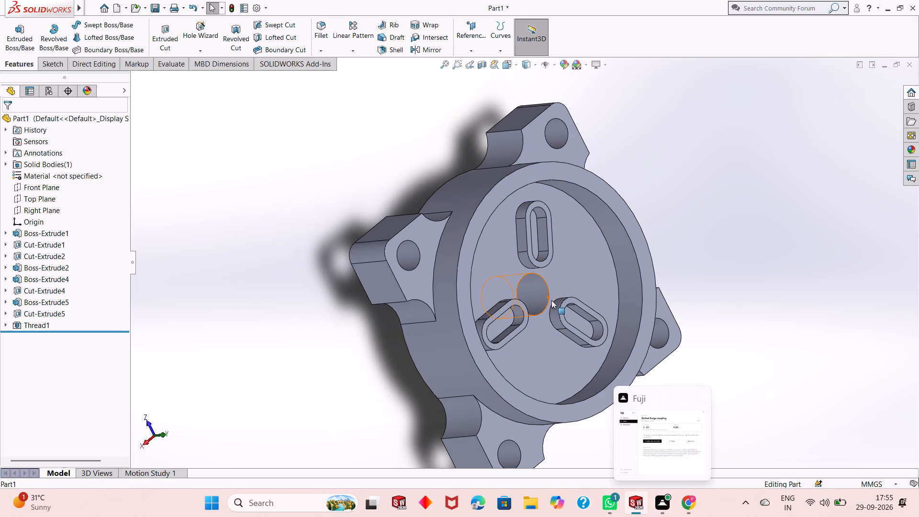
# Examine the housing's side profile and the threaded central boss from both sides of the flange.
pyautogui.moveTo(688, 259); pyautogui.dragTo(763, 232, button='middle')
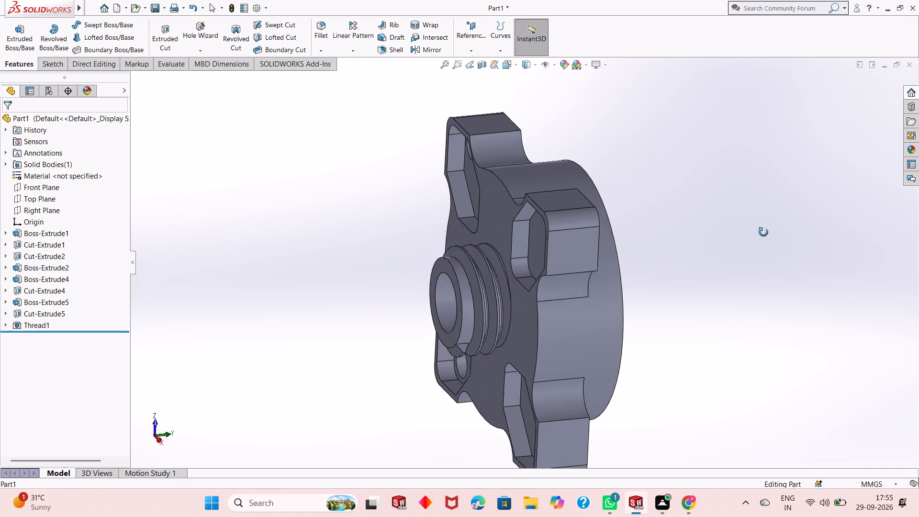
pyautogui.moveTo(763, 232); pyautogui.dragTo(777, 241, button='middle')
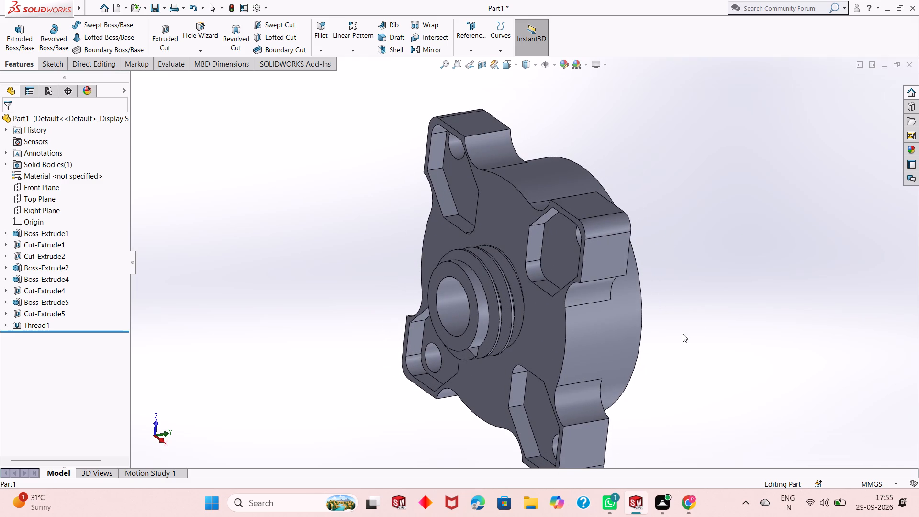
pyautogui.moveTo(670, 334); pyautogui.dragTo(645, 329, button='middle')
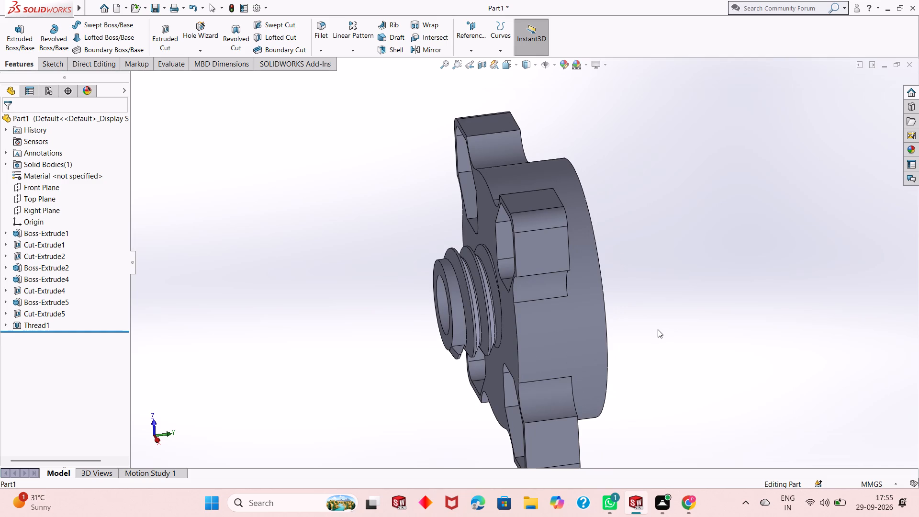
pyautogui.moveTo(630, 352); pyautogui.dragTo(594, 332, button='middle')
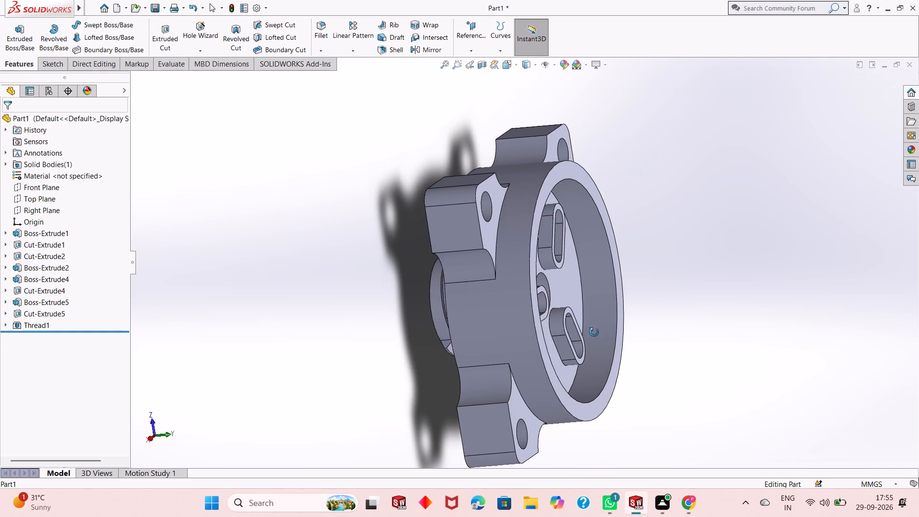
pyautogui.moveTo(594, 332); pyautogui.dragTo(629, 320, button='middle')
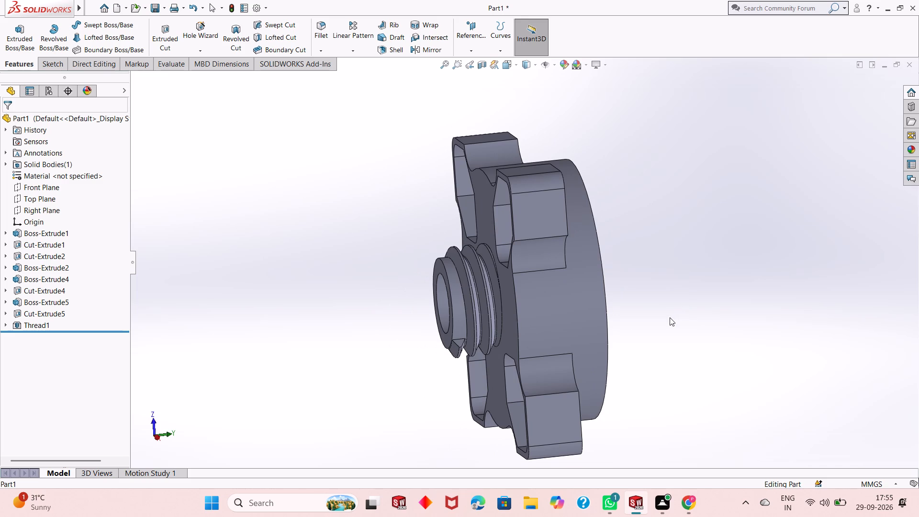
pyautogui.moveTo(645, 321); pyautogui.dragTo(823, 285, button='middle')
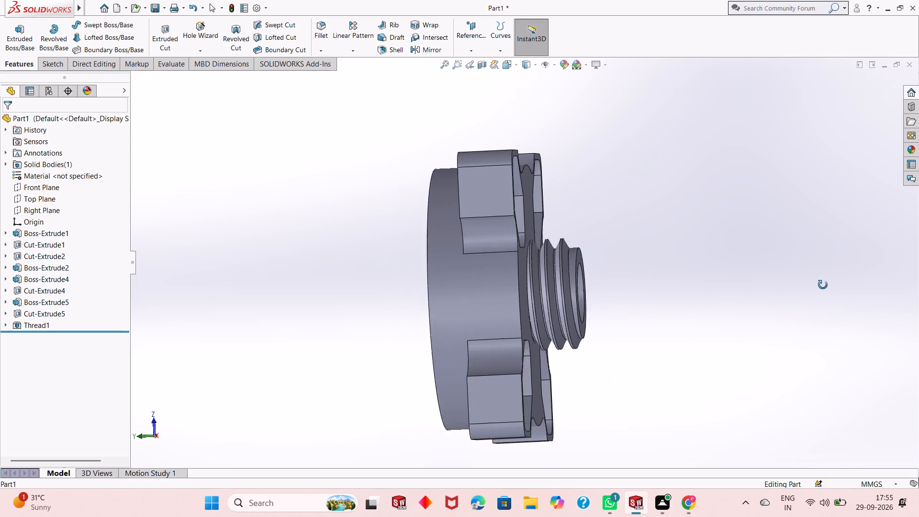
pyautogui.moveTo(823, 285); pyautogui.dragTo(643, 368, button='middle')
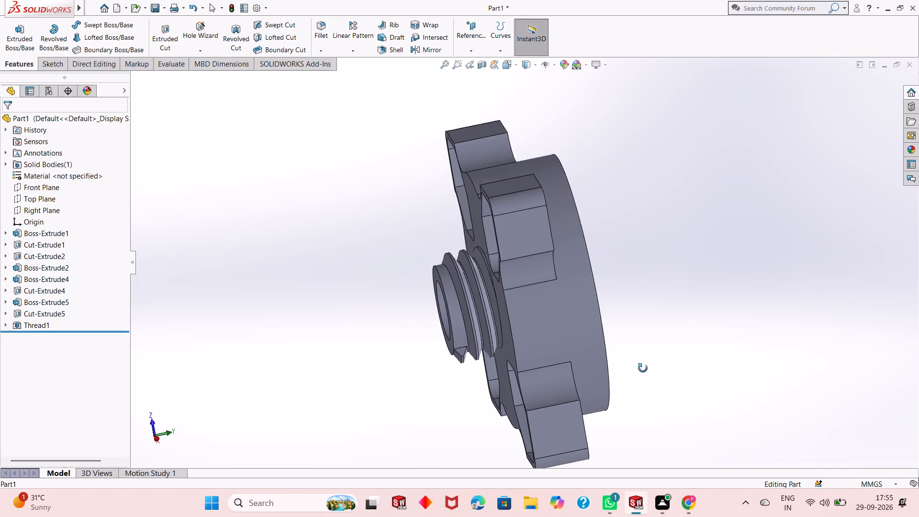
pyautogui.moveTo(643, 368); pyautogui.dragTo(802, 300, button='middle')
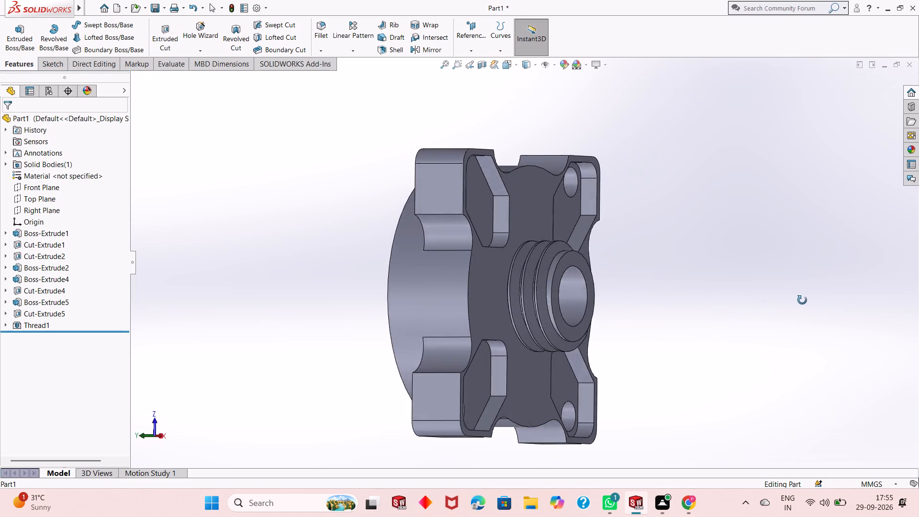
pyautogui.moveTo(802, 300); pyautogui.dragTo(662, 319, button='middle')
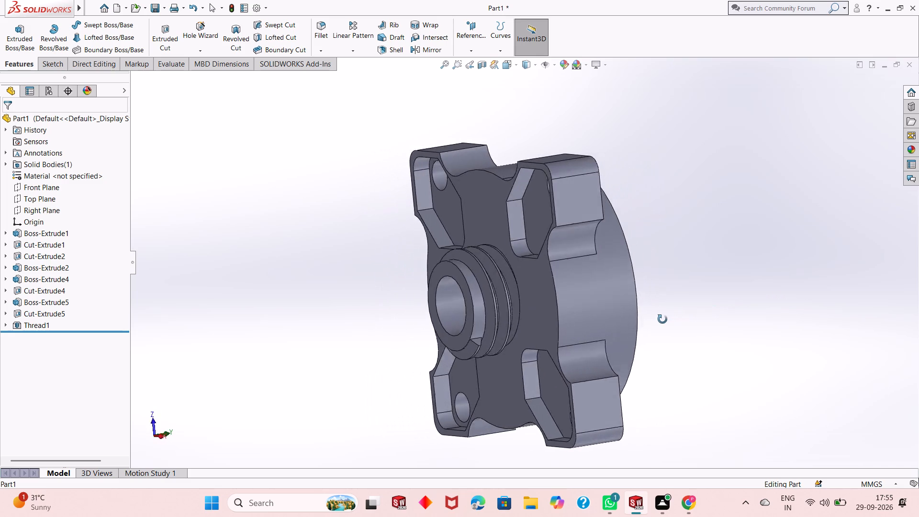
pyautogui.moveTo(662, 319); pyautogui.dragTo(657, 362, button='middle')
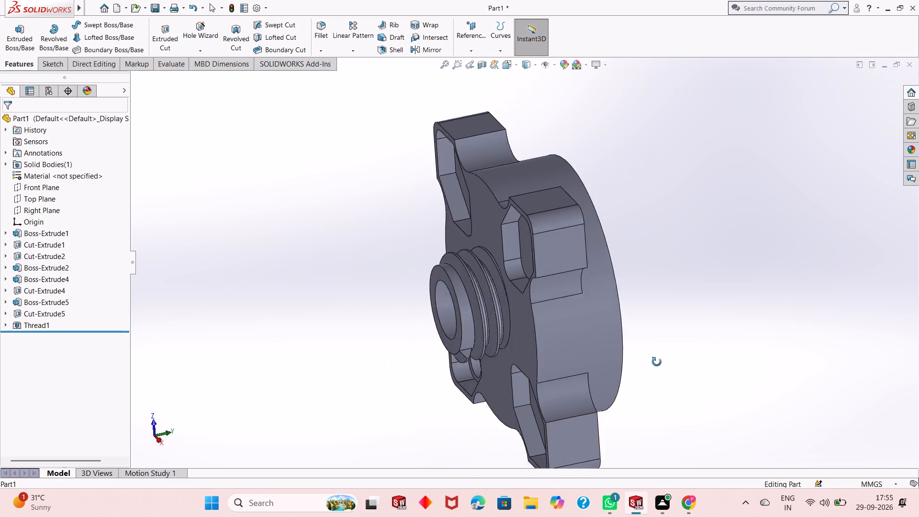
pyautogui.moveTo(657, 362); pyautogui.dragTo(655, 375, button='middle')
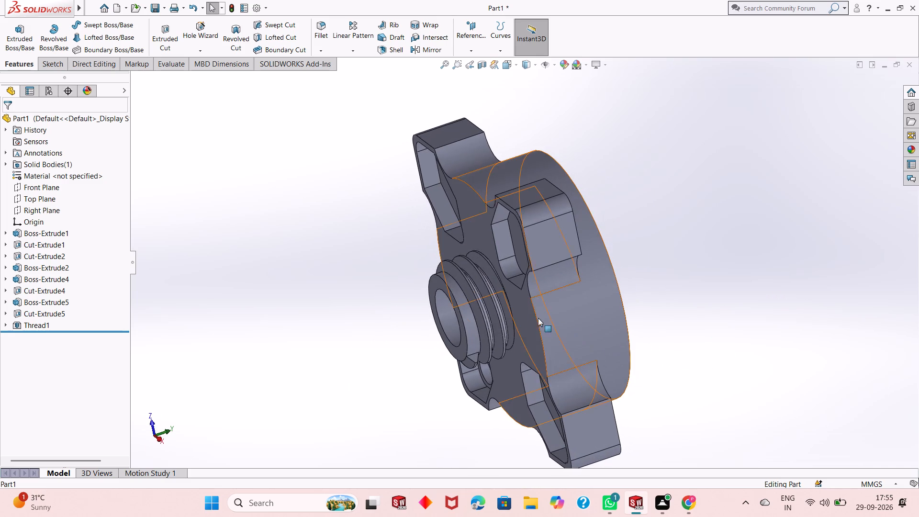
# Examine the pocketed mounting lugs, the round outer wall and the recess rim from oblique angles.
pyautogui.scroll(-1, 493, 299)
pyautogui.moveTo(737, 263); pyautogui.dragTo(721, 276, button='middle')
pyautogui.moveTo(660, 303); pyautogui.dragTo(688, 279, button='middle')
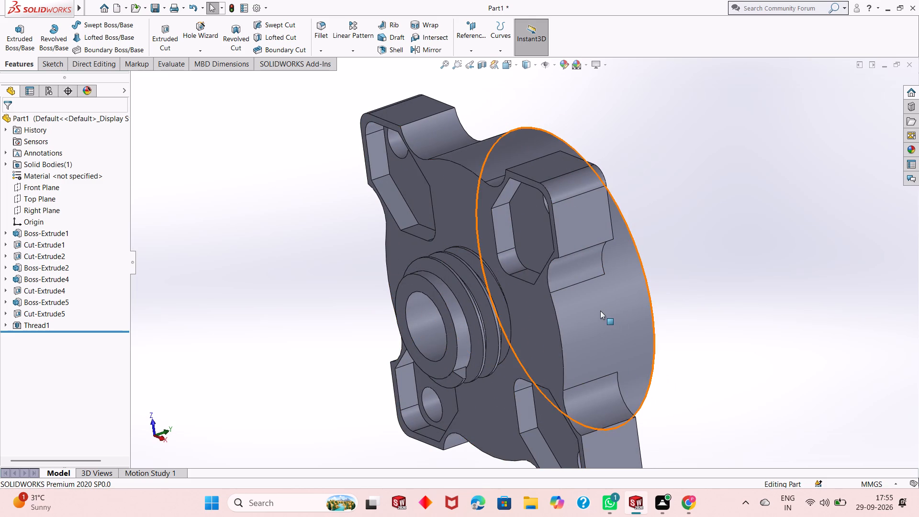
pyautogui.scroll(-1, 524, 313)
pyautogui.scroll(1, 520, 314)
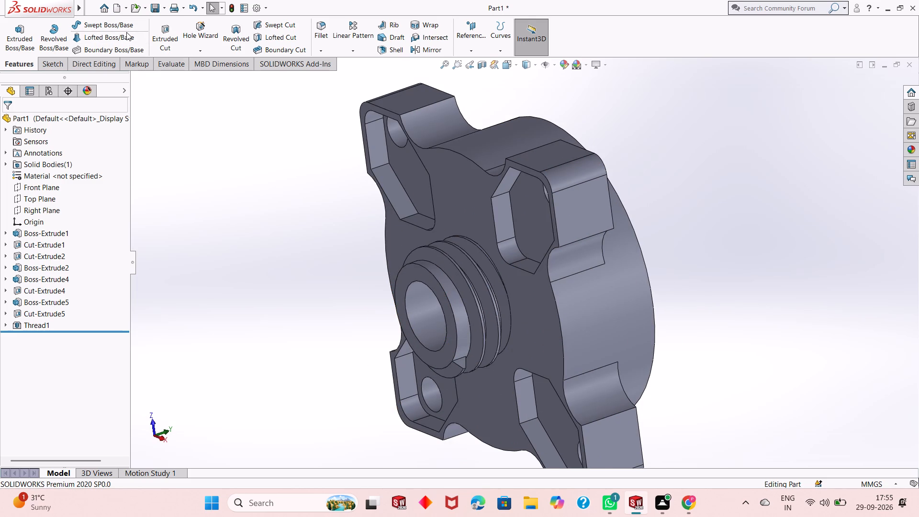
pyautogui.moveTo(518, 284); pyautogui.dragTo(521, 274, button='middle')
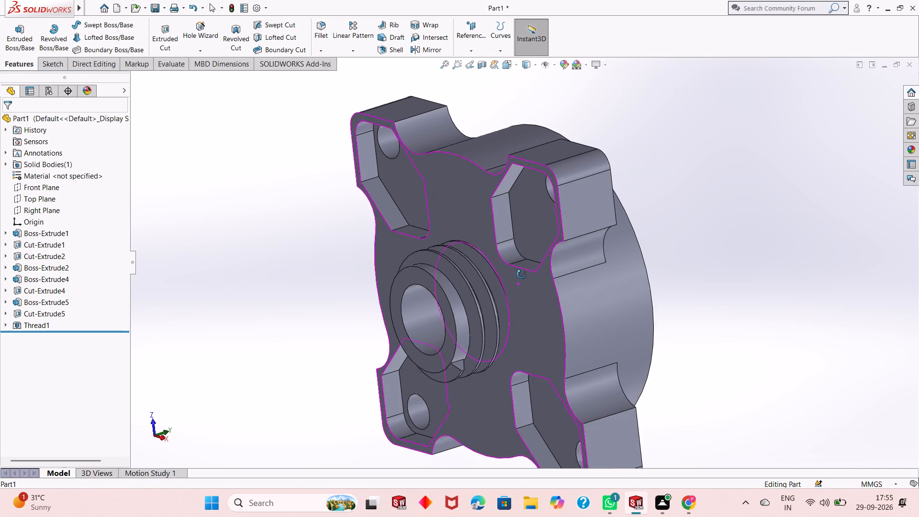
pyautogui.moveTo(521, 274); pyautogui.dragTo(522, 274, button='middle')
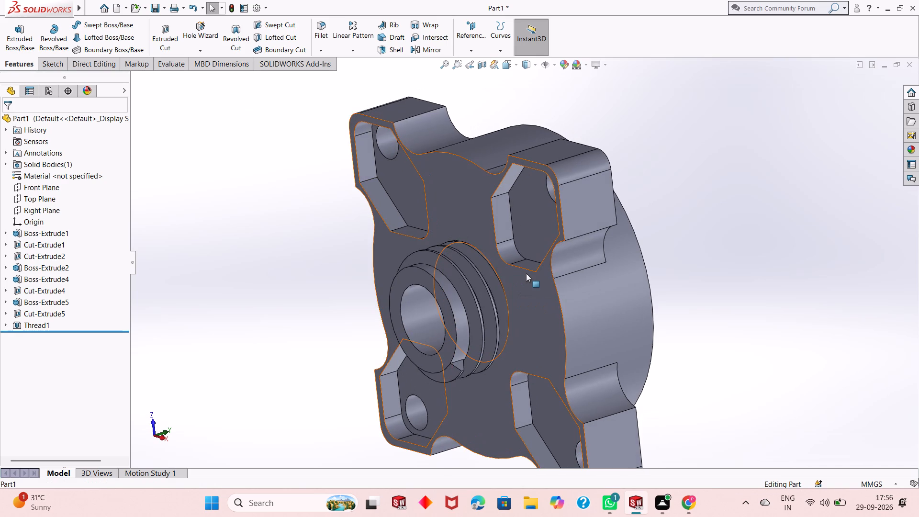
pyautogui.moveTo(686, 281); pyautogui.dragTo(680, 282, button='middle')
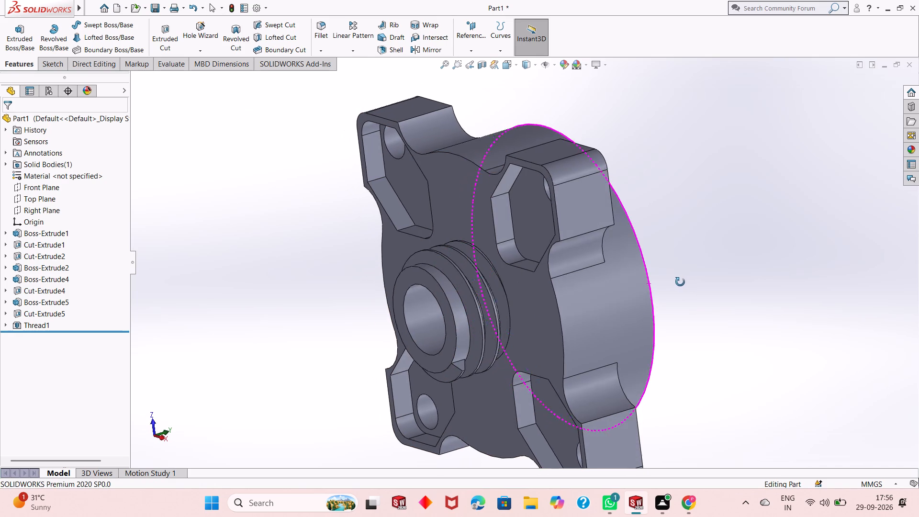
pyautogui.moveTo(680, 282); pyautogui.dragTo(635, 288, button='middle')
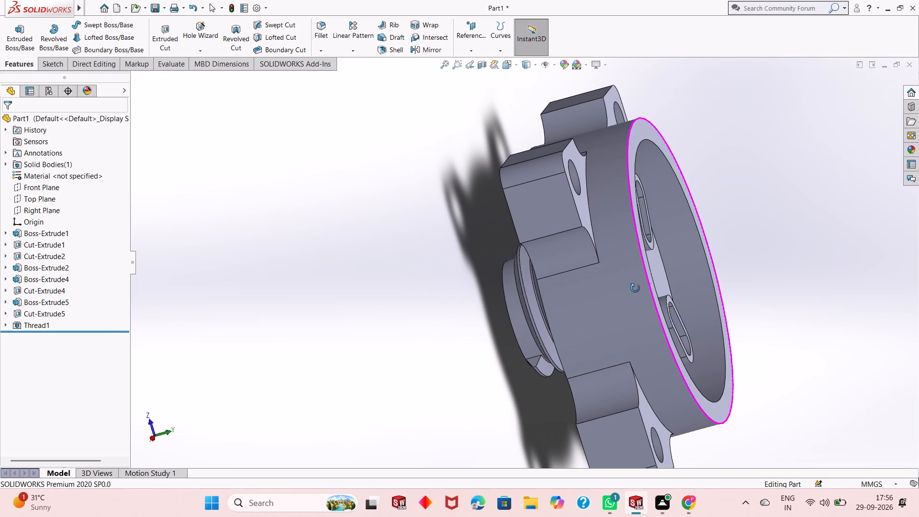
pyautogui.moveTo(635, 288); pyautogui.dragTo(683, 263, button='middle')
pyautogui.scroll(2, 539, 295)
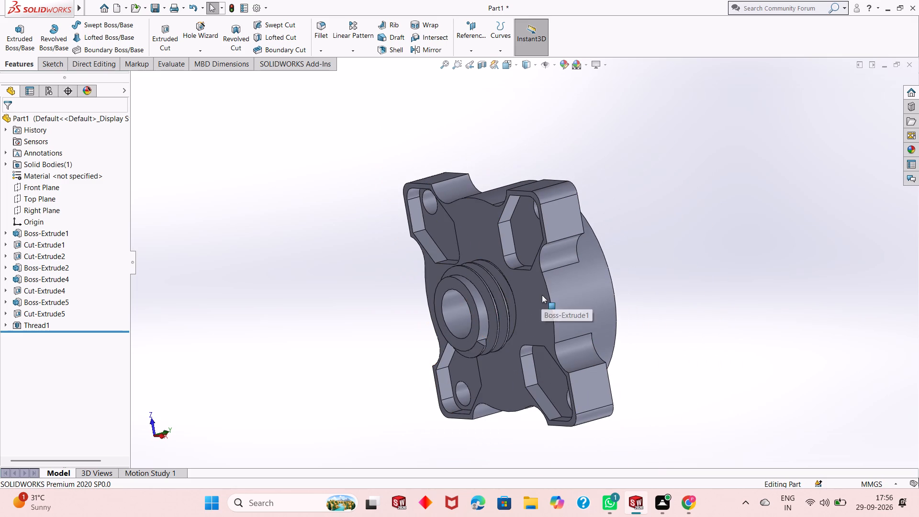
# Examine the flange's threaded side face-on and obliquely, checking the thread turns around the central boss and the lug pockets.
pyautogui.scroll(-1, 547, 310)
pyautogui.moveTo(614, 308); pyautogui.dragTo(683, 297, button='middle')
pyautogui.scroll(-3, 486, 267)
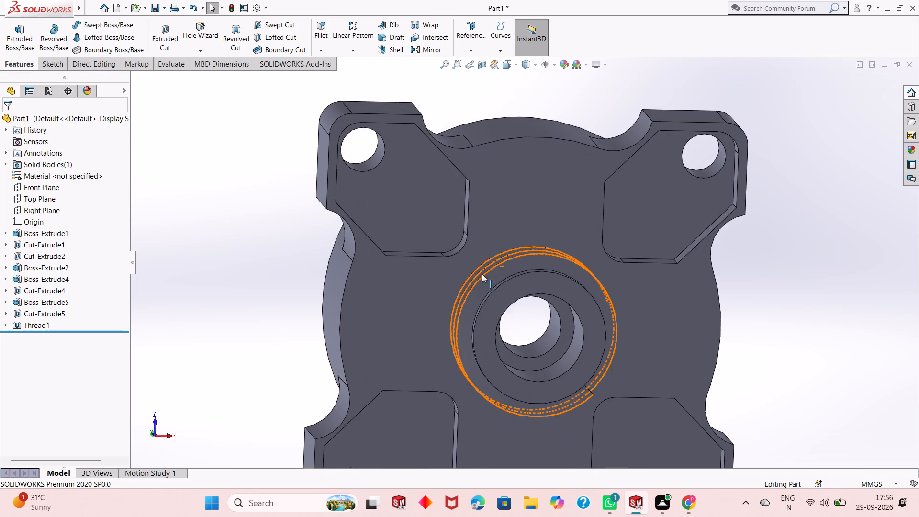
pyautogui.scroll(2, 512, 284)
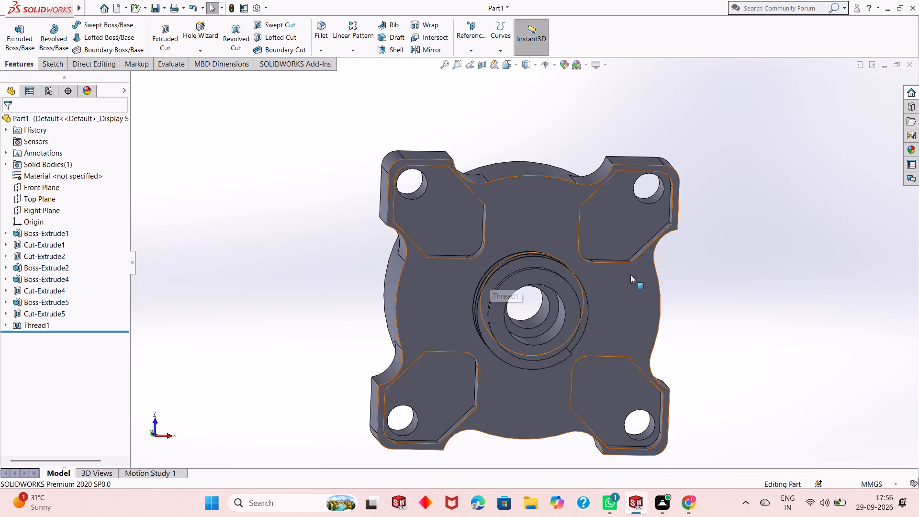
pyautogui.moveTo(729, 305); pyautogui.dragTo(684, 313, button='middle')
pyautogui.scroll(-2, 546, 278)
pyautogui.scroll(1, 571, 295)
pyautogui.scroll(-2, 543, 251)
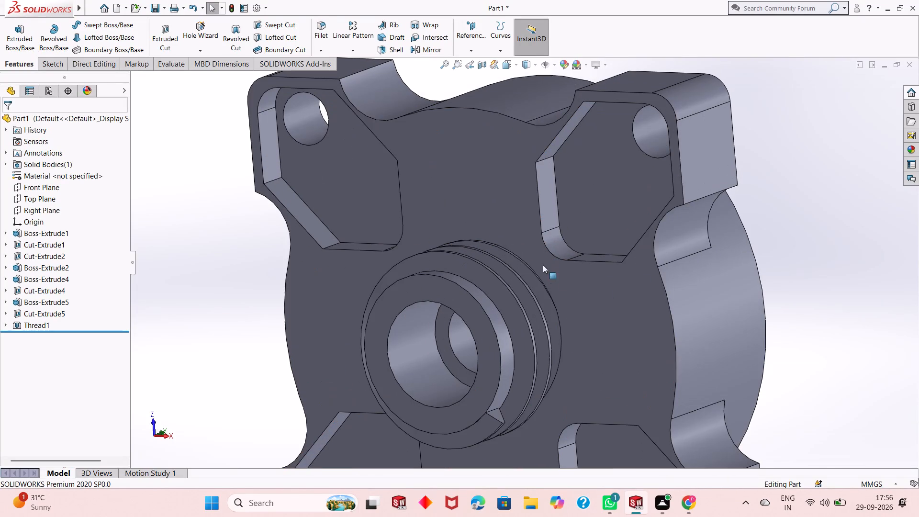
pyautogui.scroll(1, 546, 292)
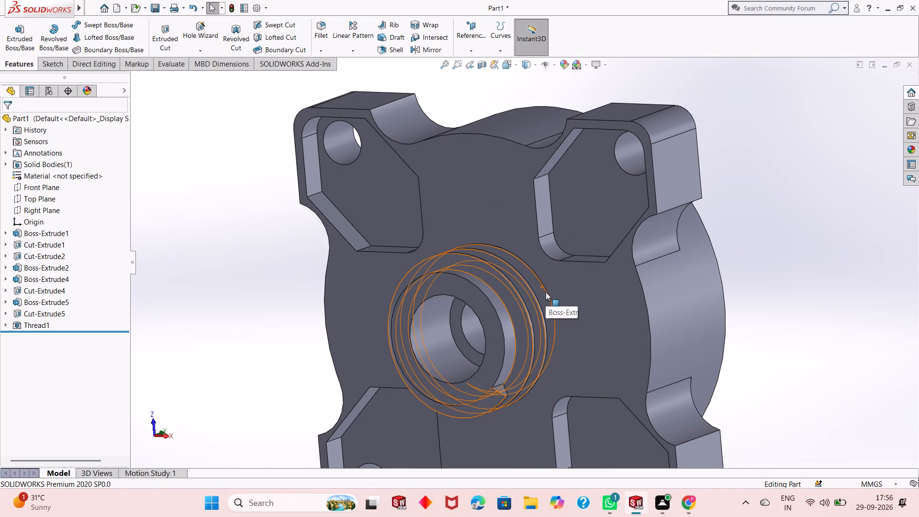
pyautogui.scroll(-1, 546, 292)
pyautogui.scroll(1, 546, 294)
# Examine the central boss's free end up close, checking the thread start and the stepped bore inside it.
pyautogui.moveTo(546, 295); pyautogui.dragTo(606, 278, button='middle')
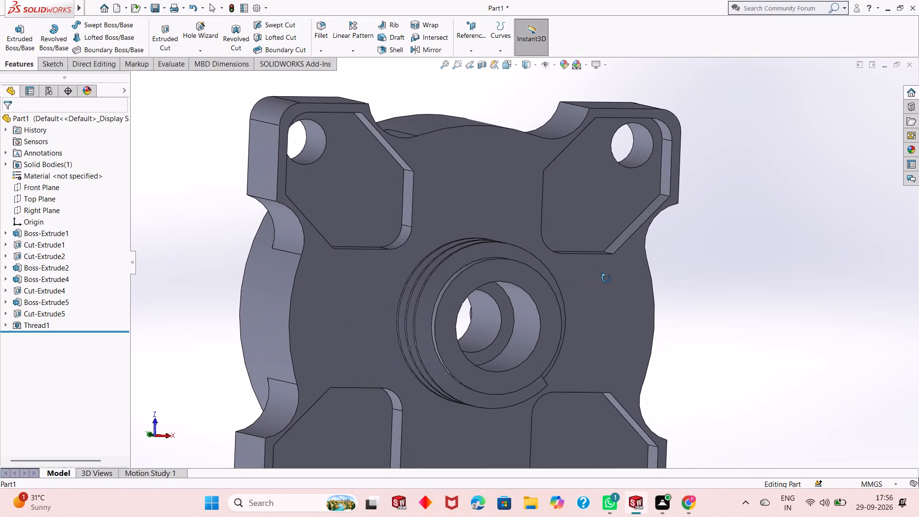
pyautogui.moveTo(606, 278); pyautogui.dragTo(582, 282, button='middle')
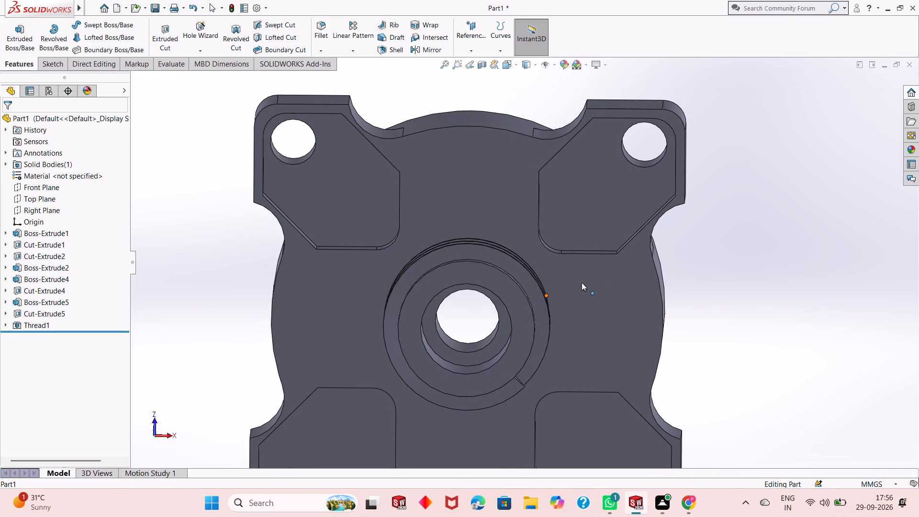
pyautogui.moveTo(724, 308); pyautogui.dragTo(696, 309, button='middle')
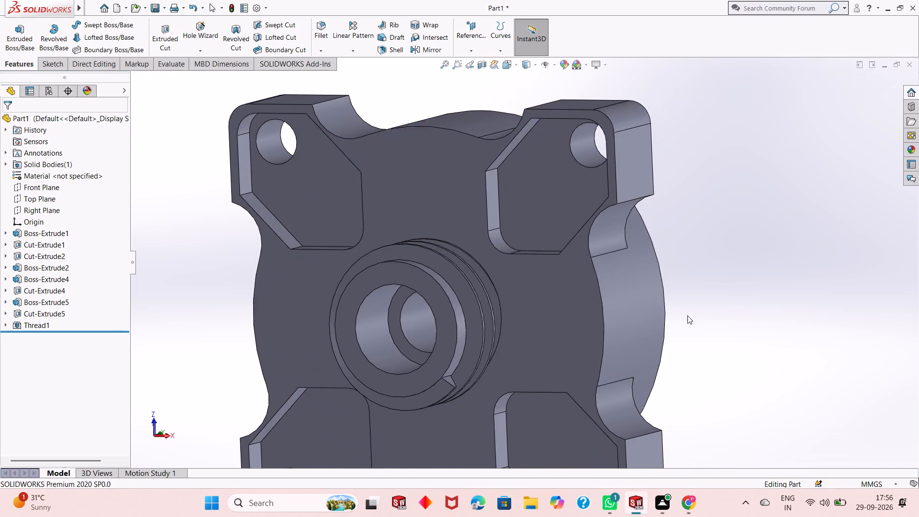
pyautogui.scroll(3, 538, 337)
pyautogui.scroll(-2, 448, 290)
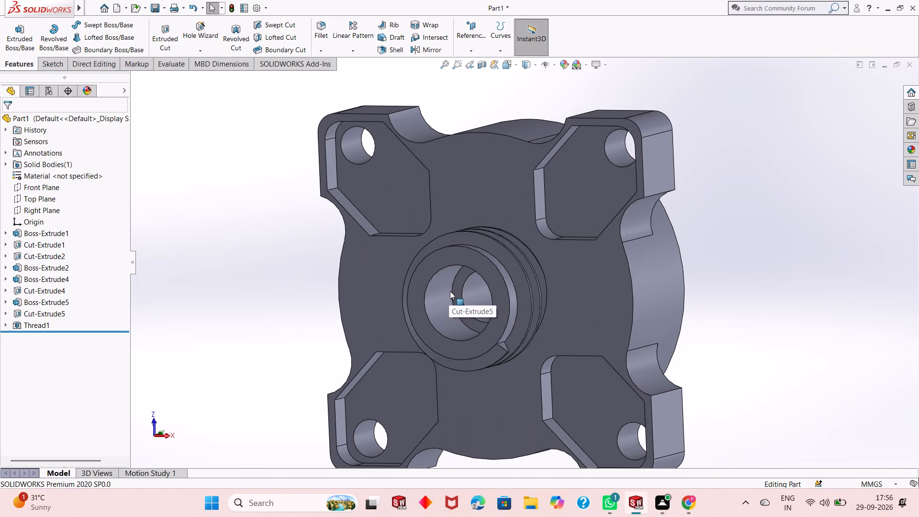
pyautogui.scroll(-2, 475, 285)
pyautogui.scroll(1, 476, 285)
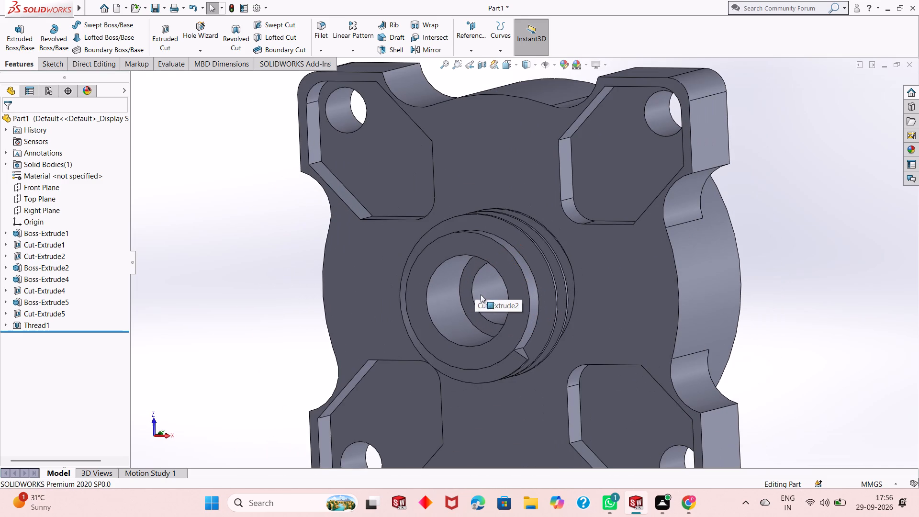
pyautogui.moveTo(287, 306); pyautogui.dragTo(328, 301, button='middle')
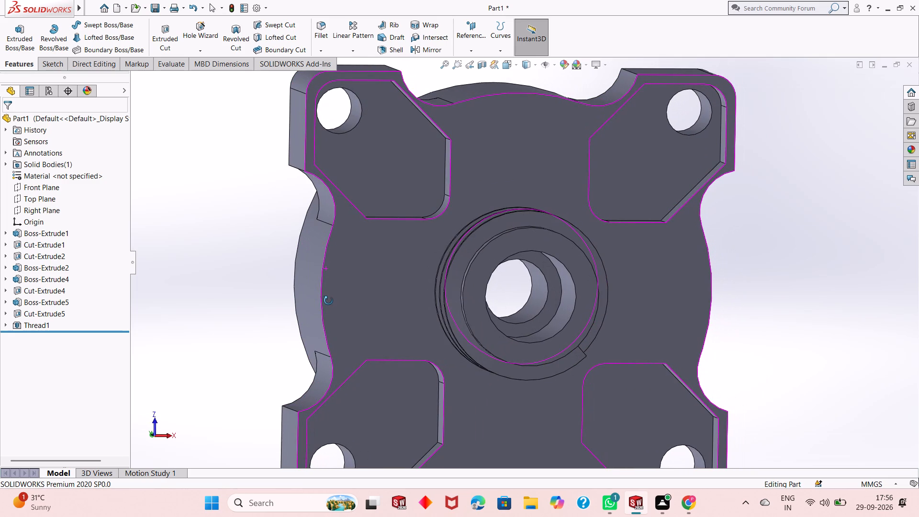
pyautogui.moveTo(328, 301); pyautogui.dragTo(327, 301, button='middle')
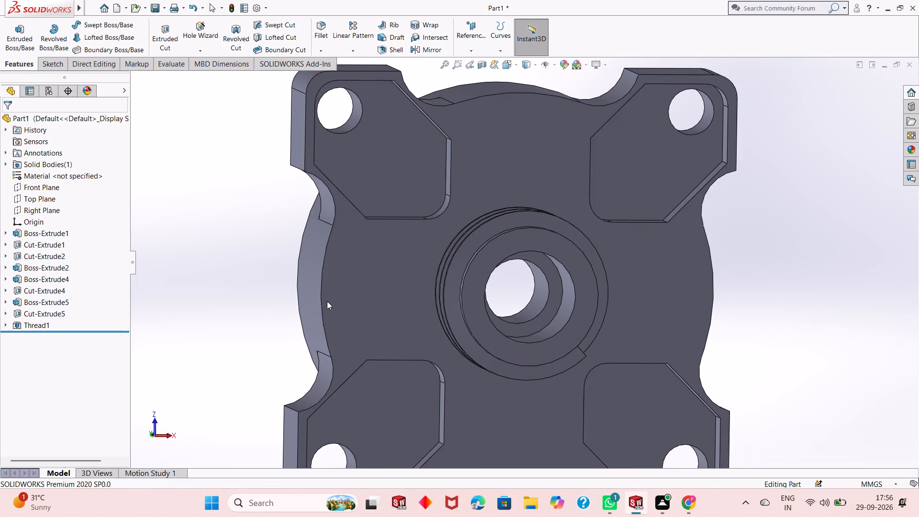
# Examine the flange's threaded side obliquely, checking the central boss's bore, the lug pockets and the mounting holes.
pyautogui.moveTo(745, 299); pyautogui.dragTo(713, 310, button='middle')
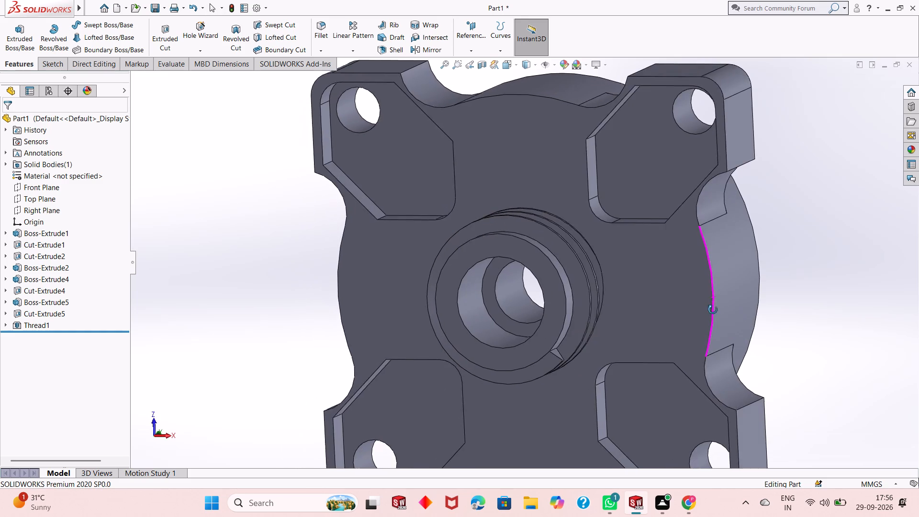
pyautogui.moveTo(713, 310); pyautogui.dragTo(713, 310, button='middle')
pyautogui.scroll(-2, 566, 299)
pyautogui.scroll(4, 550, 314)
pyautogui.moveTo(707, 271); pyautogui.dragTo(711, 271, button='middle')
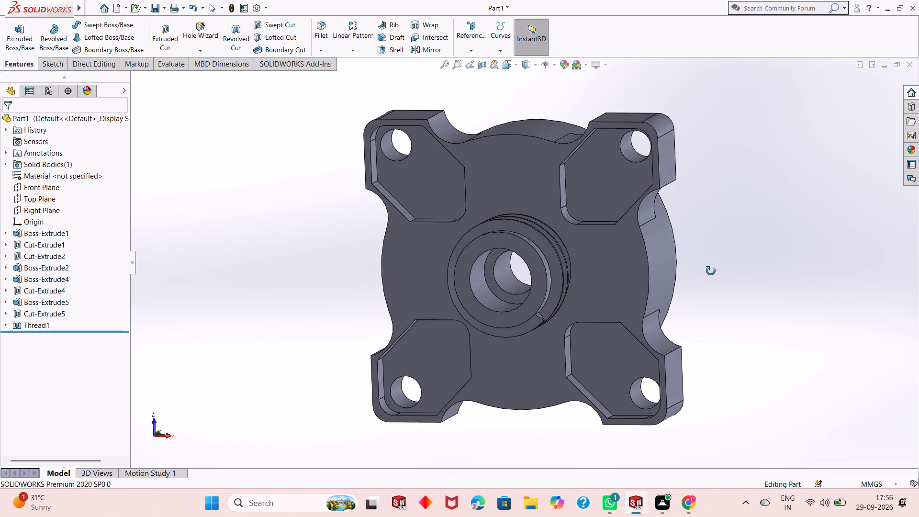
pyautogui.moveTo(711, 271); pyautogui.dragTo(685, 281, button='middle')
pyautogui.scroll(-3, 536, 267)
pyautogui.scroll(4, 530, 276)
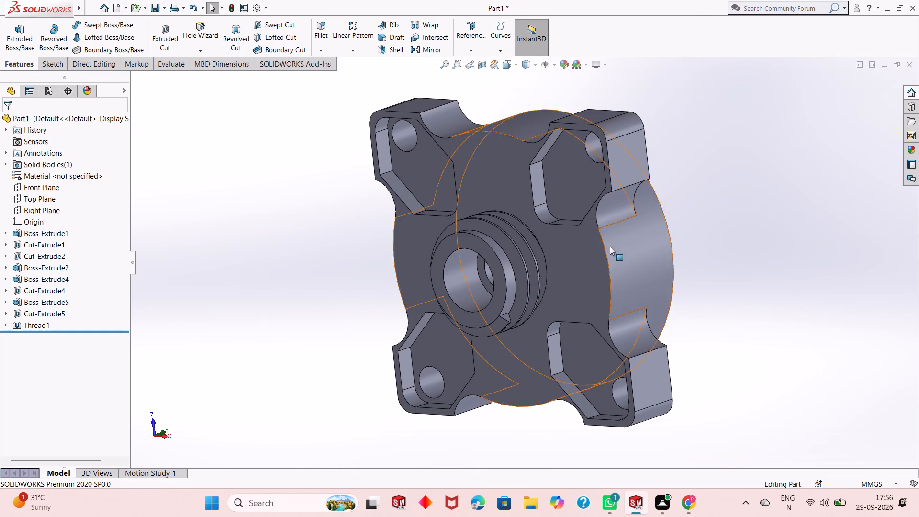
pyautogui.scroll(-2, 556, 250)
pyautogui.moveTo(751, 267); pyautogui.dragTo(756, 267, button='middle')
pyautogui.scroll(3, 499, 297)
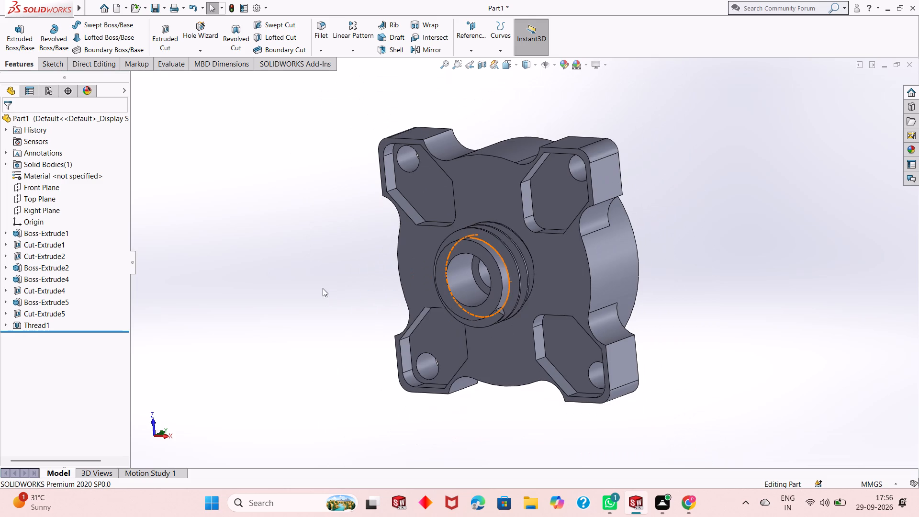
# Examine the threaded boss, pocketed lugs and outer wall from both sides, comparing face-on, oblique and near-profile angles.
pyautogui.moveTo(329, 294); pyautogui.dragTo(336, 297, button='middle')
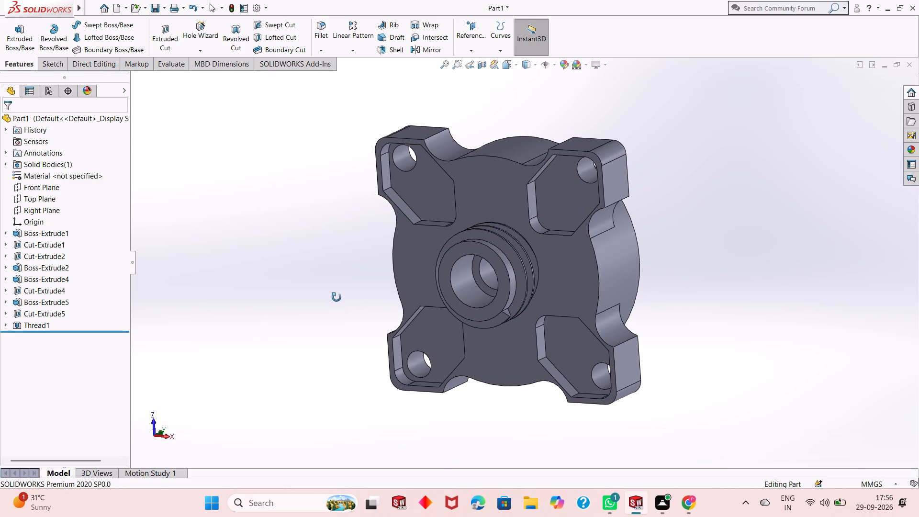
pyautogui.moveTo(336, 297); pyautogui.dragTo(445, 272, button='middle')
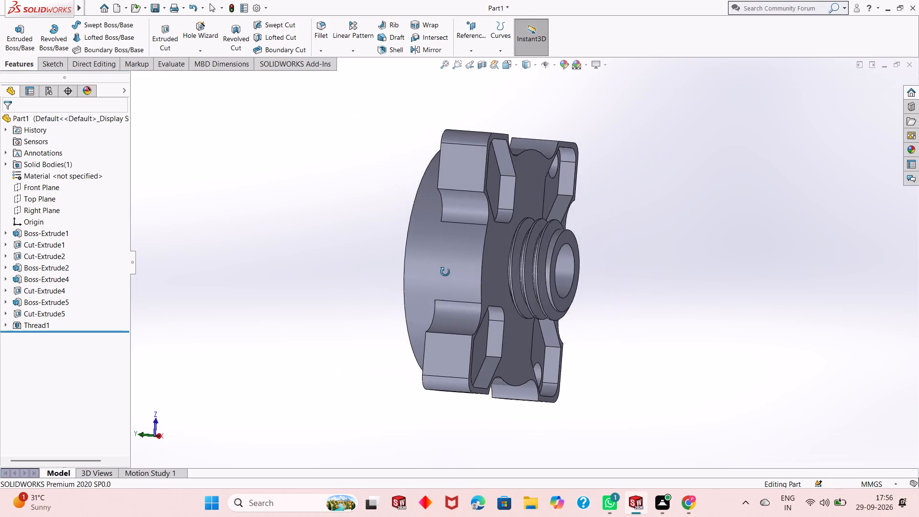
pyautogui.moveTo(445, 272); pyautogui.dragTo(364, 279, button='middle')
pyautogui.moveTo(683, 269); pyautogui.dragTo(683, 270, button='middle')
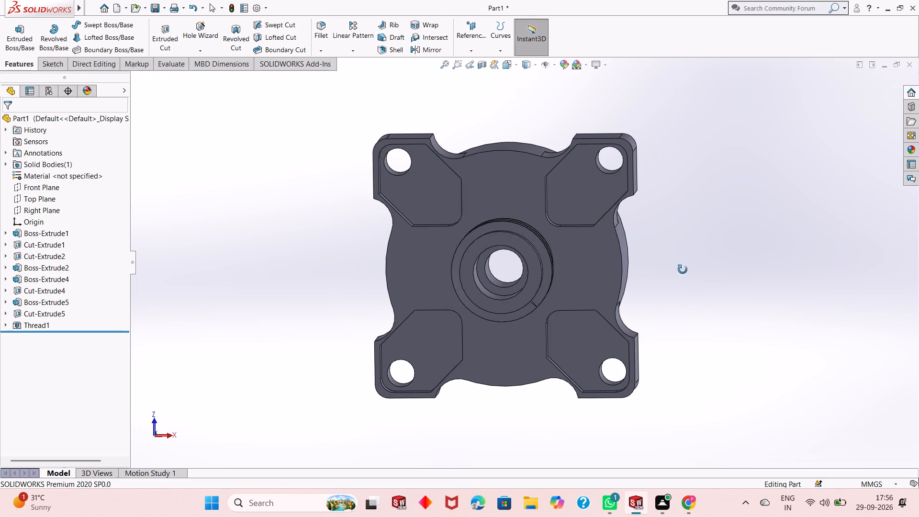
pyautogui.moveTo(683, 270); pyautogui.dragTo(619, 284, button='middle')
pyautogui.scroll(-2, 553, 269)
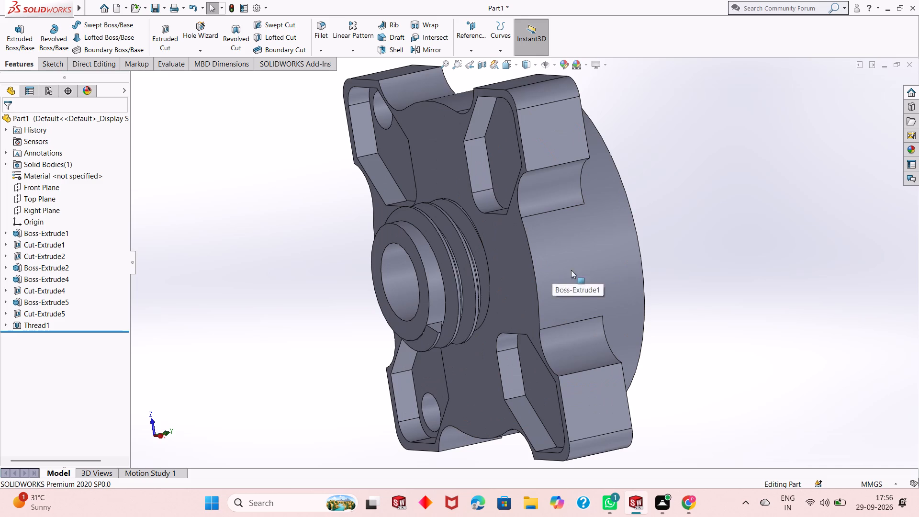
pyautogui.moveTo(694, 273); pyautogui.dragTo(687, 304, button='middle')
pyautogui.scroll(1, 687, 304)
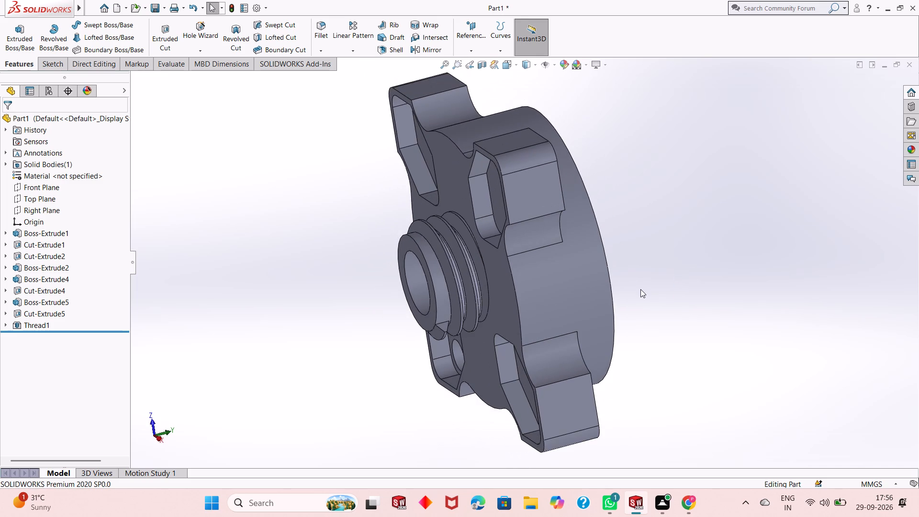
pyautogui.moveTo(640, 290); pyautogui.dragTo(668, 275, button='middle')
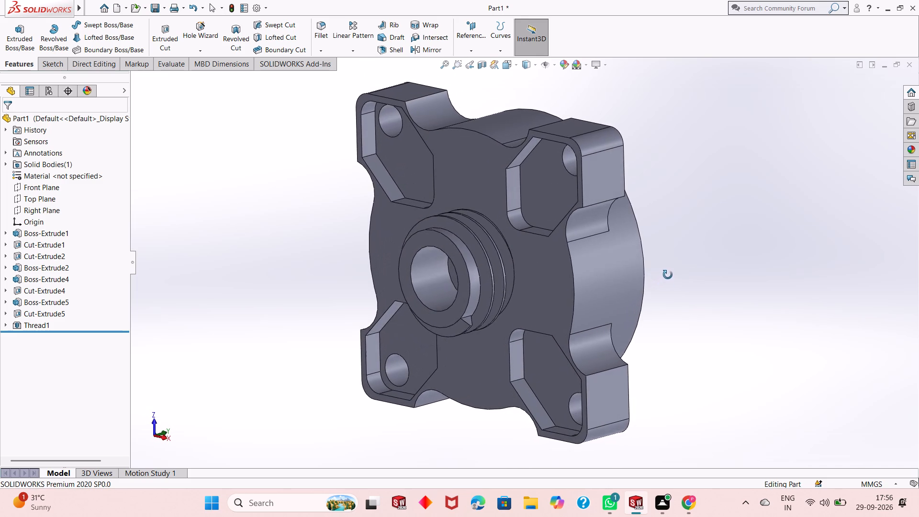
pyautogui.moveTo(668, 275); pyautogui.dragTo(744, 243, button='middle')
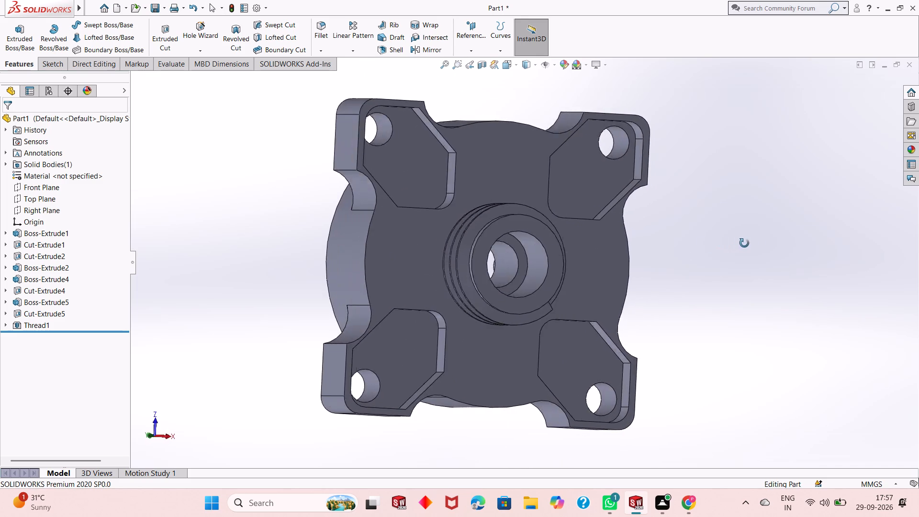
pyautogui.moveTo(744, 243); pyautogui.dragTo(646, 276, button='middle')
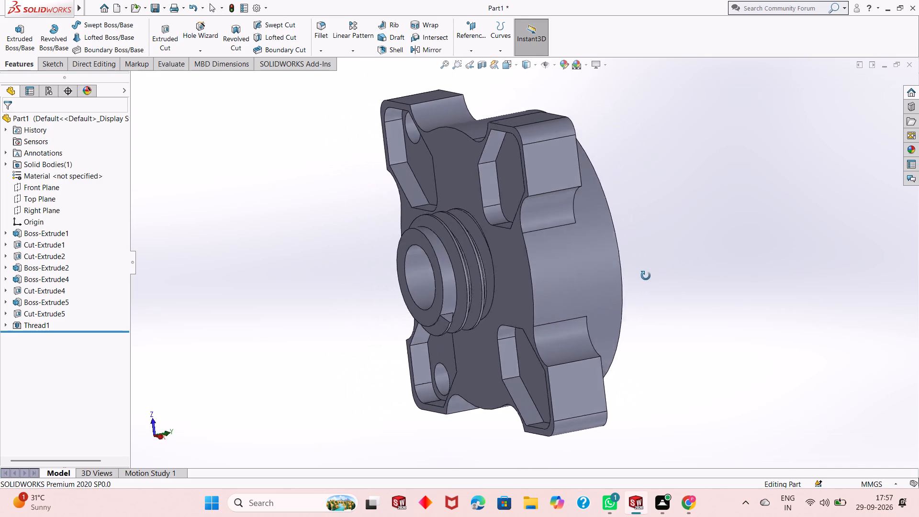
pyautogui.moveTo(646, 276); pyautogui.dragTo(616, 290, button='middle')
pyautogui.moveTo(514, 267); pyautogui.dragTo(575, 281, button='middle')
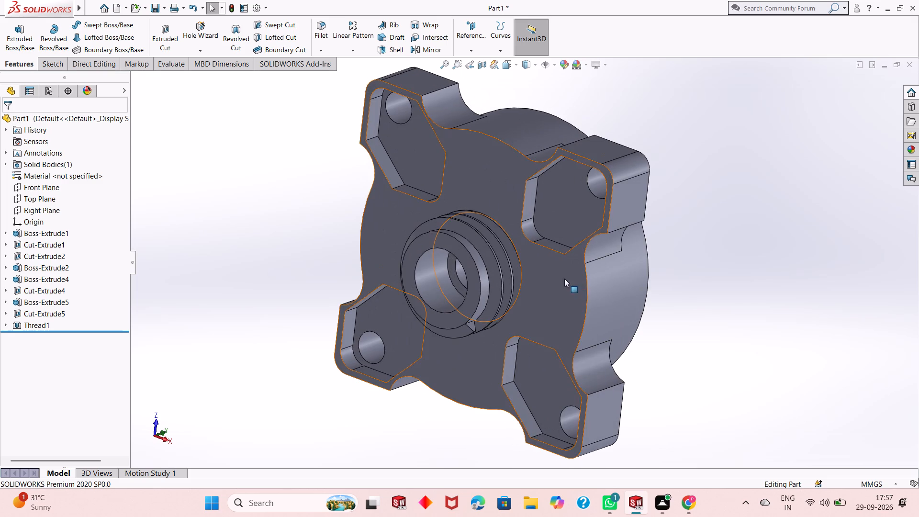
pyautogui.moveTo(524, 191); pyautogui.dragTo(527, 200, button='middle')
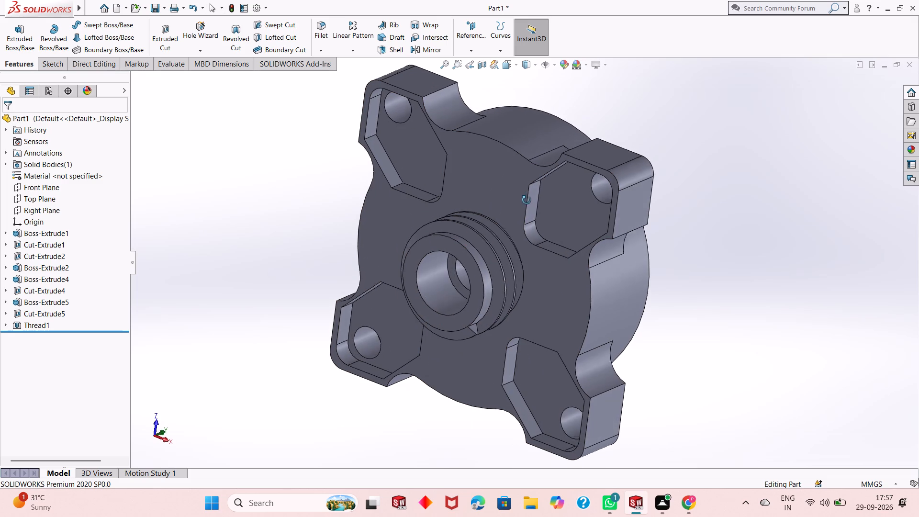
pyautogui.moveTo(527, 200); pyautogui.dragTo(497, 196, button='middle')
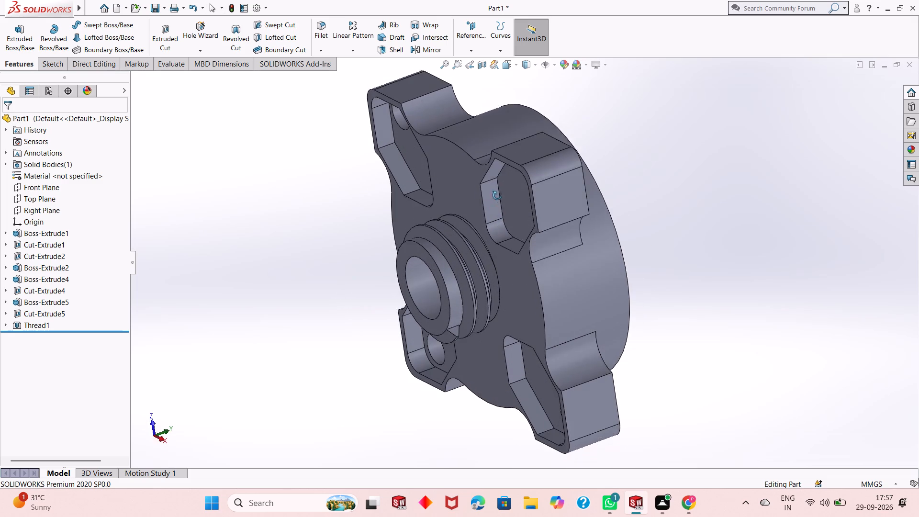
pyautogui.moveTo(497, 196); pyautogui.dragTo(497, 184, button='middle')
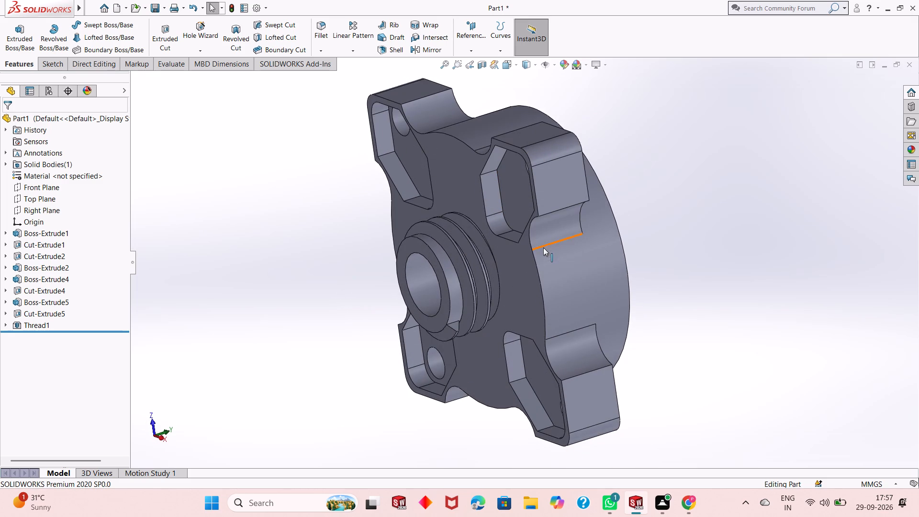
pyautogui.moveTo(651, 230); pyautogui.dragTo(628, 256, button='middle')
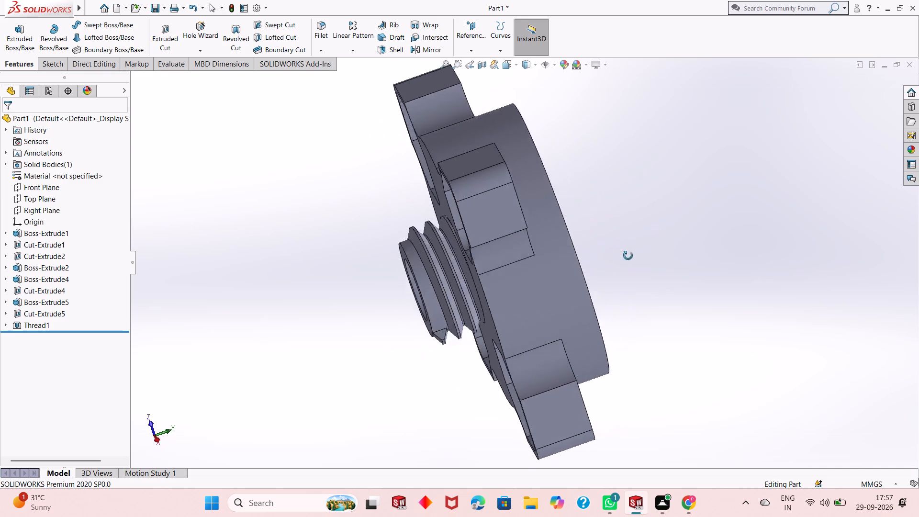
# Examine the recessed side of the housing, checking the three slotted bosses, the central hole and the recess wall up close.
pyautogui.moveTo(628, 256); pyautogui.dragTo(525, 293, button='middle')
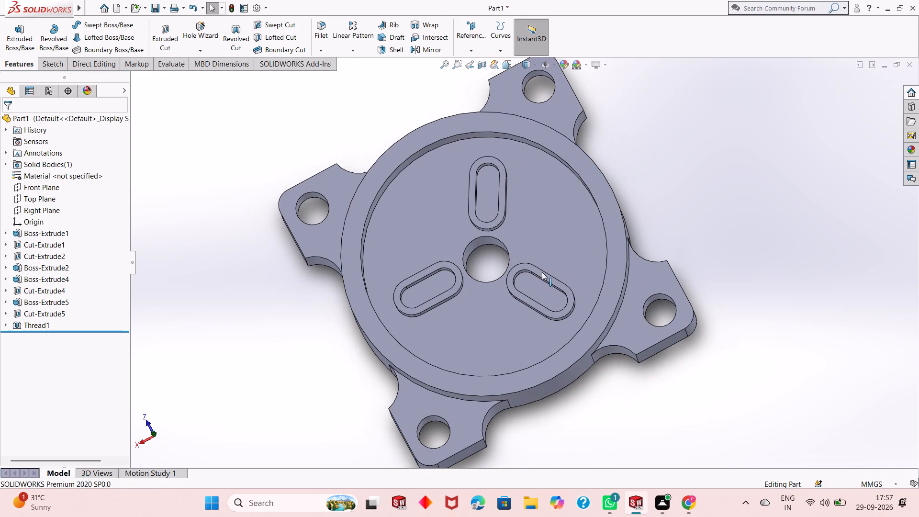
pyautogui.scroll(-1, 499, 266)
pyautogui.moveTo(492, 322); pyautogui.dragTo(520, 248, button='middle')
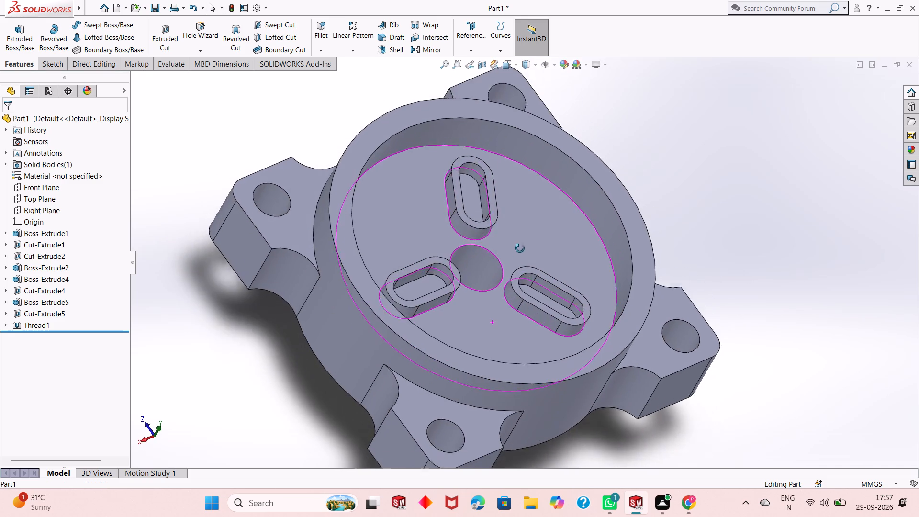
pyautogui.moveTo(520, 248); pyautogui.dragTo(520, 227, button='middle')
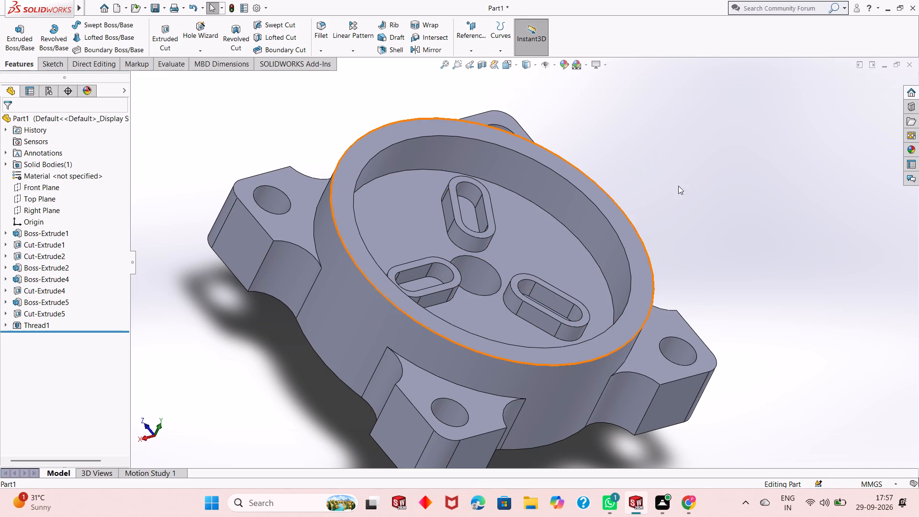
pyautogui.scroll(-2, 447, 298)
pyautogui.scroll(2, 452, 303)
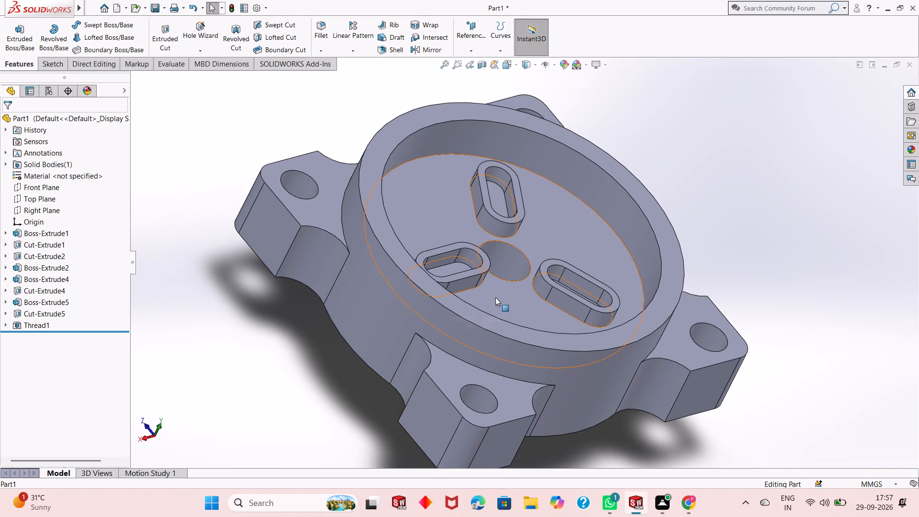
pyautogui.scroll(-1, 522, 245)
pyautogui.moveTo(521, 247); pyautogui.dragTo(519, 254, button='middle')
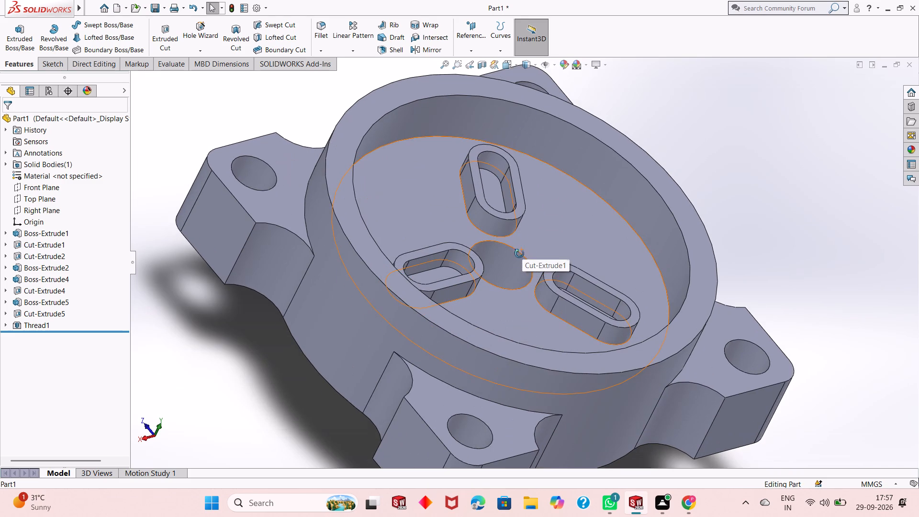
pyautogui.moveTo(519, 254); pyautogui.dragTo(422, 339, button='middle')
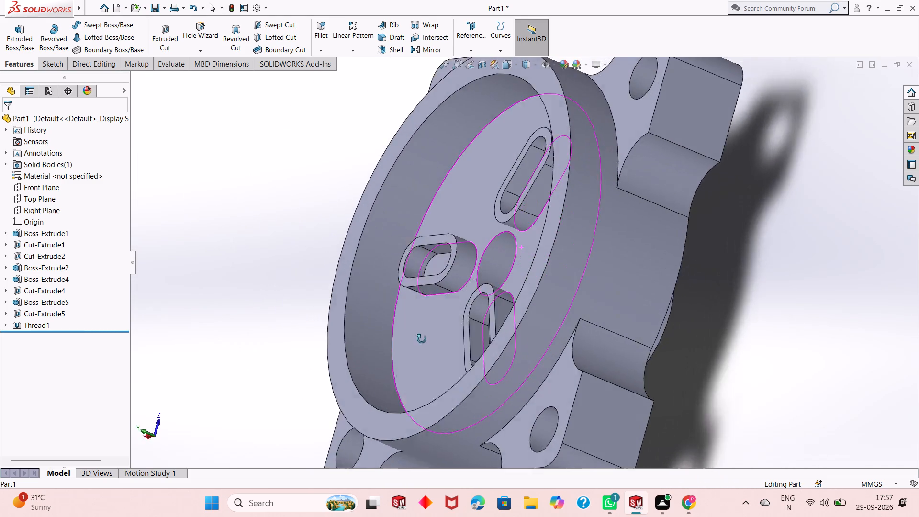
pyautogui.moveTo(422, 339); pyautogui.dragTo(479, 346, button='middle')
pyautogui.scroll(2, 481, 275)
pyautogui.moveTo(462, 221); pyautogui.dragTo(490, 283, button='middle')
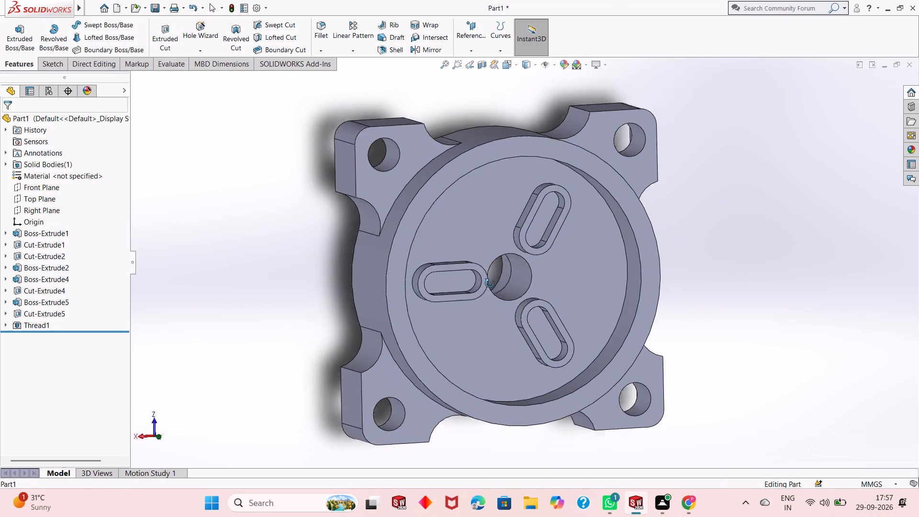
pyautogui.moveTo(490, 283); pyautogui.dragTo(509, 315, button='middle')
# Section the housing on the Top Plane at 0 mm offset to view the remaining threaded boss, and turn the section off.
pyautogui.click(482, 62)
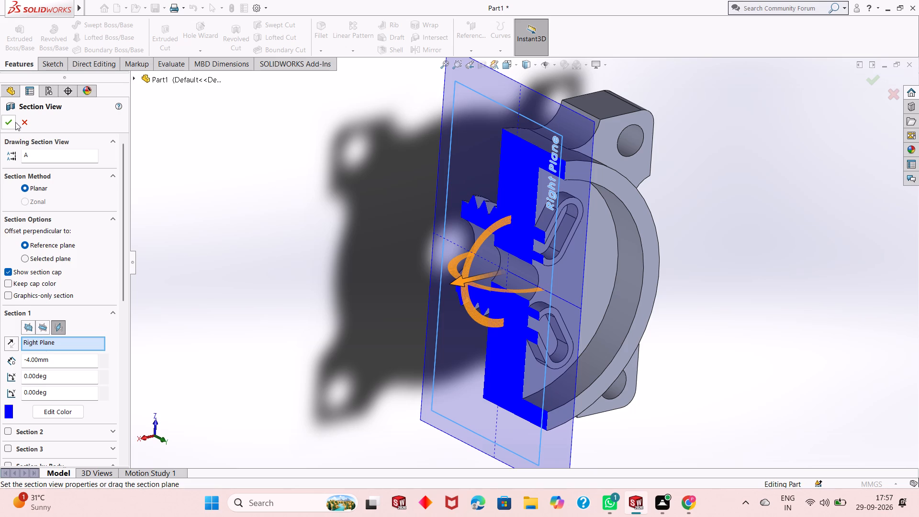
pyautogui.click(47, 328)
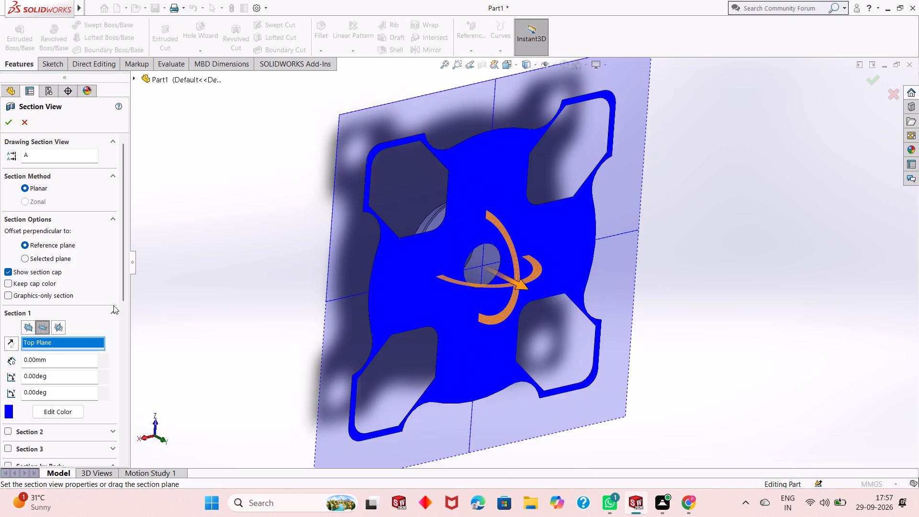
pyautogui.click(6, 120)
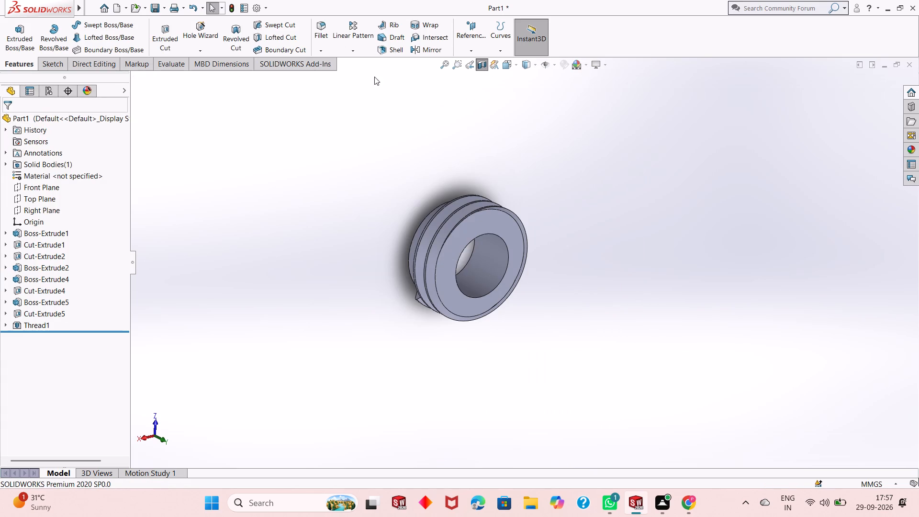
pyautogui.click(483, 64)
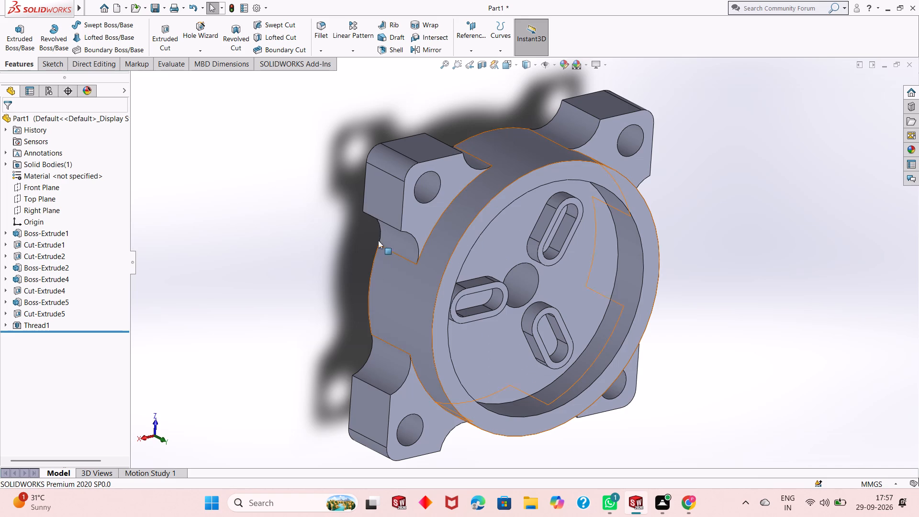
# Preview a Top Plane section through the housing, shifting its offset to 20 mm and back to 14 mm, and cancel it.
pyautogui.click(483, 63)
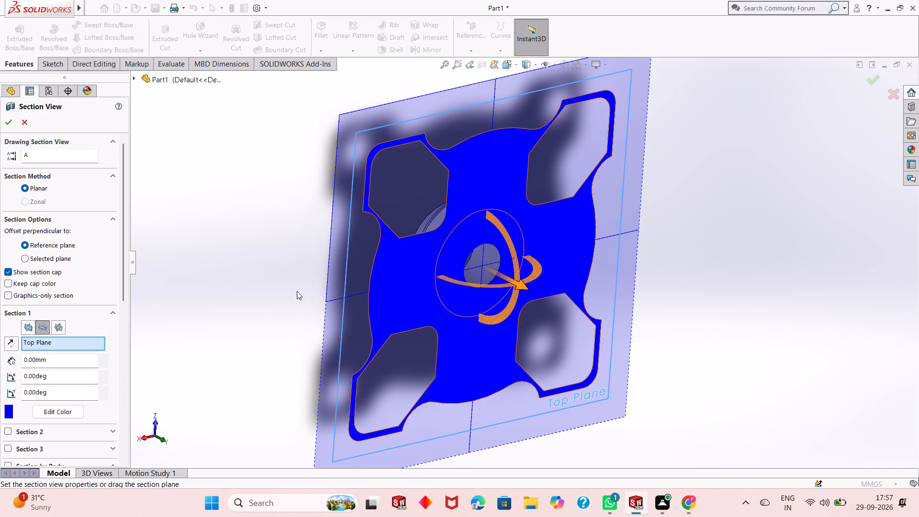
pyautogui.moveTo(248, 283); pyautogui.dragTo(308, 272, button='middle')
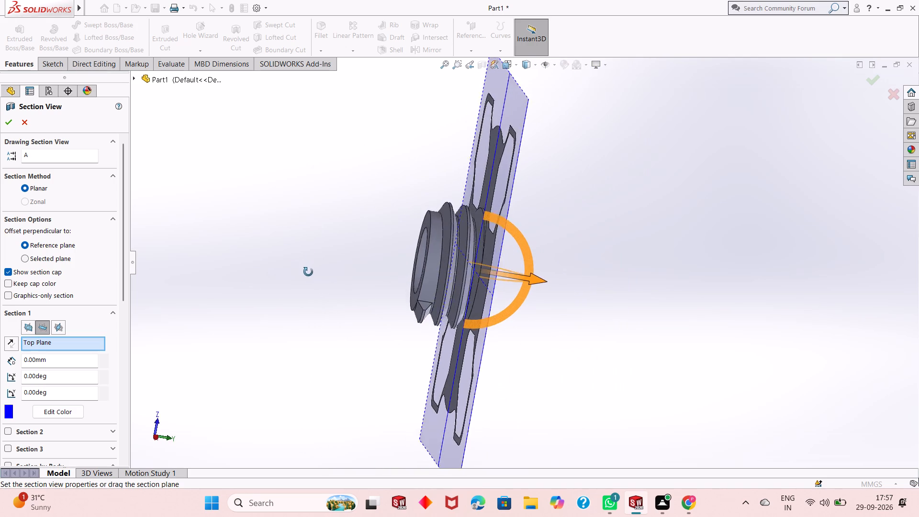
pyautogui.moveTo(308, 272); pyautogui.dragTo(293, 275, button='middle')
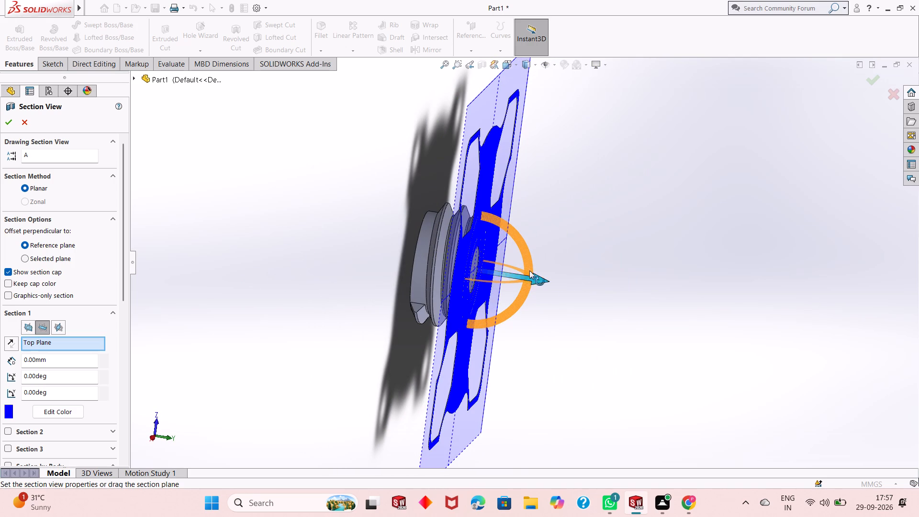
pyautogui.moveTo(537, 277); pyautogui.dragTo(601, 284)
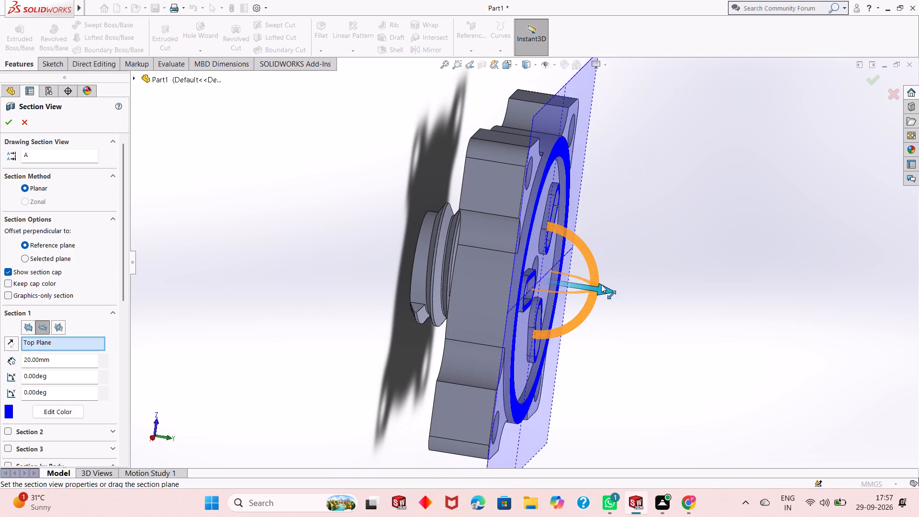
pyautogui.moveTo(601, 284); pyautogui.dragTo(581, 286)
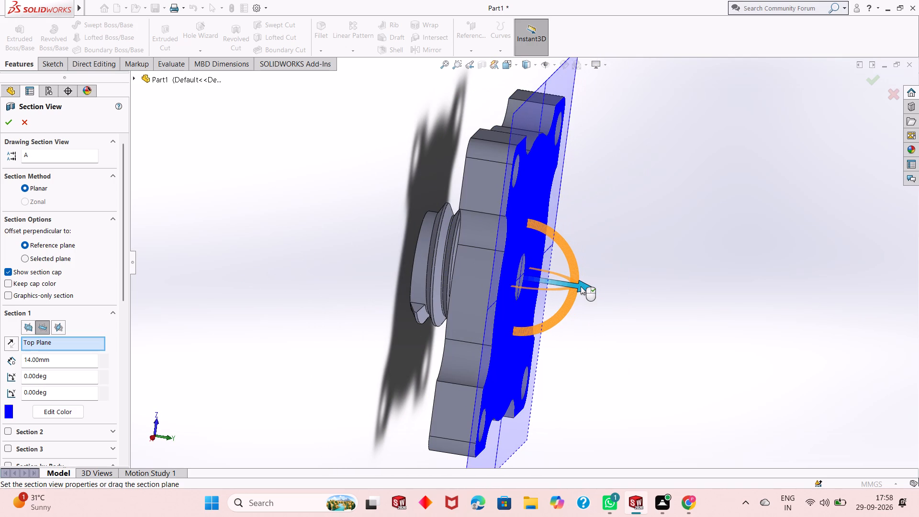
pyautogui.press('Escape')
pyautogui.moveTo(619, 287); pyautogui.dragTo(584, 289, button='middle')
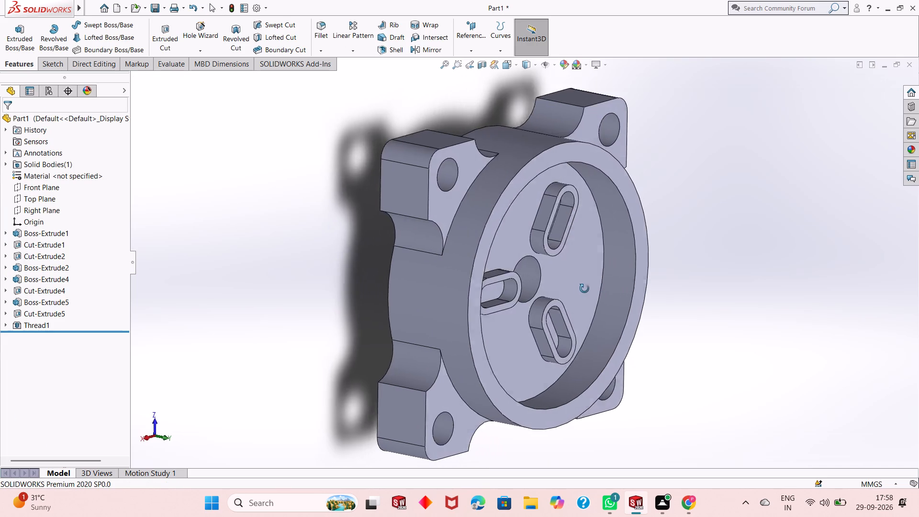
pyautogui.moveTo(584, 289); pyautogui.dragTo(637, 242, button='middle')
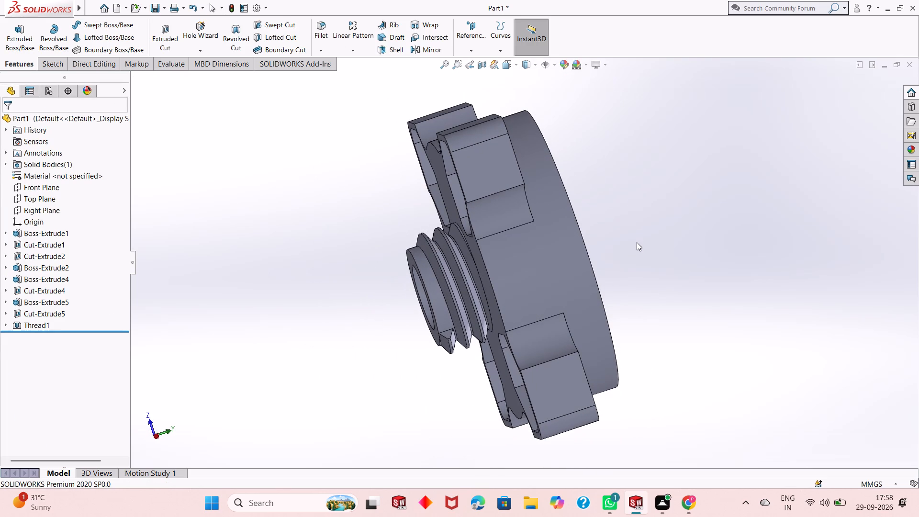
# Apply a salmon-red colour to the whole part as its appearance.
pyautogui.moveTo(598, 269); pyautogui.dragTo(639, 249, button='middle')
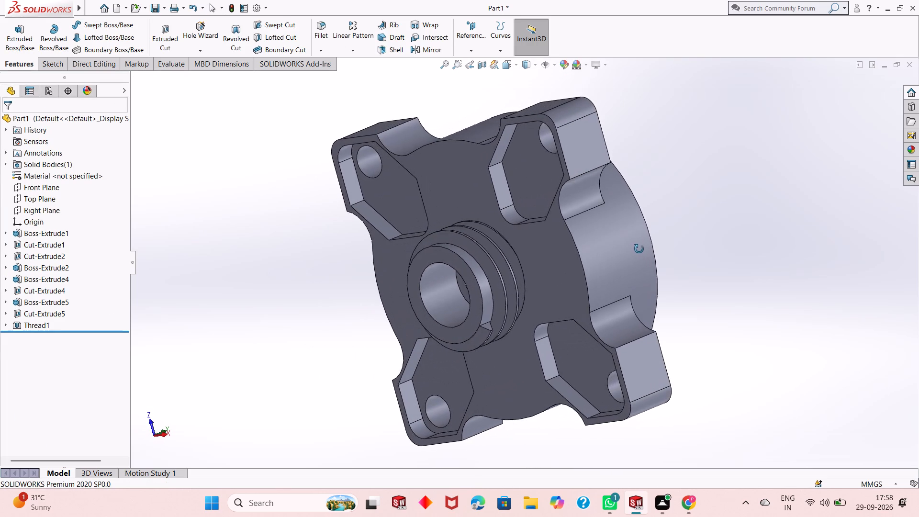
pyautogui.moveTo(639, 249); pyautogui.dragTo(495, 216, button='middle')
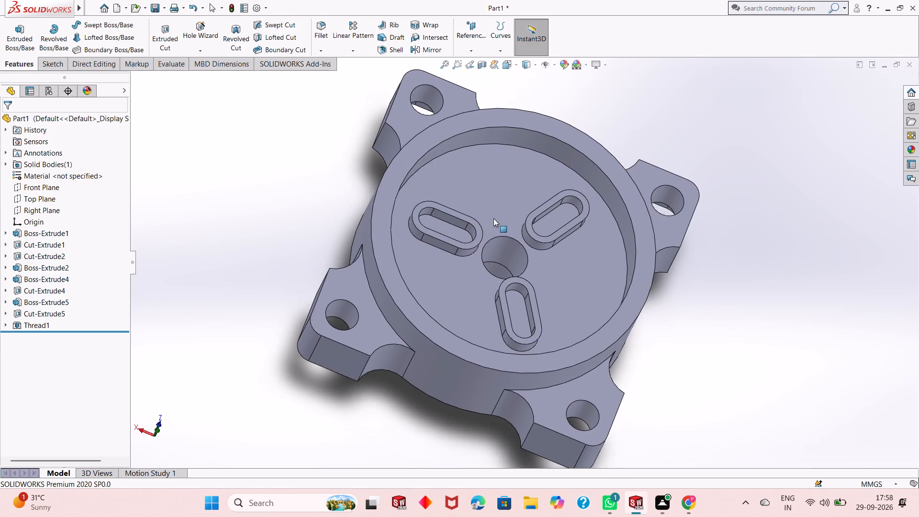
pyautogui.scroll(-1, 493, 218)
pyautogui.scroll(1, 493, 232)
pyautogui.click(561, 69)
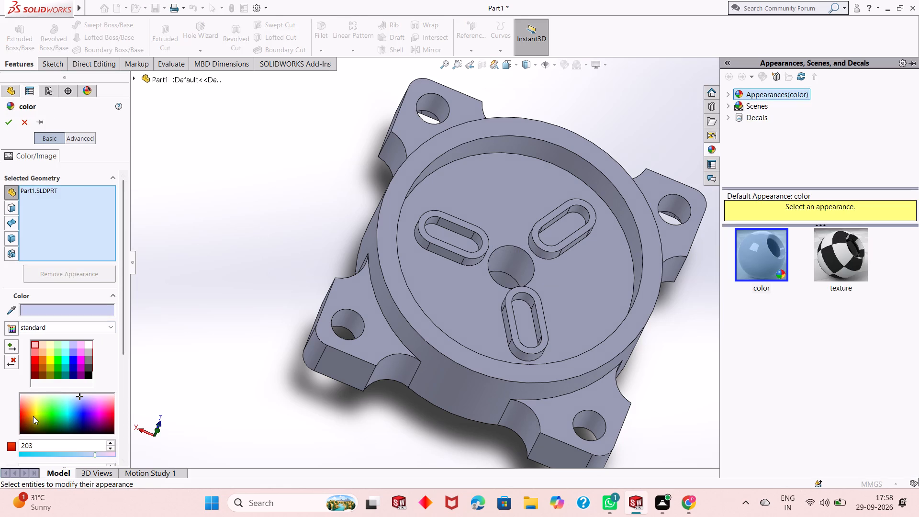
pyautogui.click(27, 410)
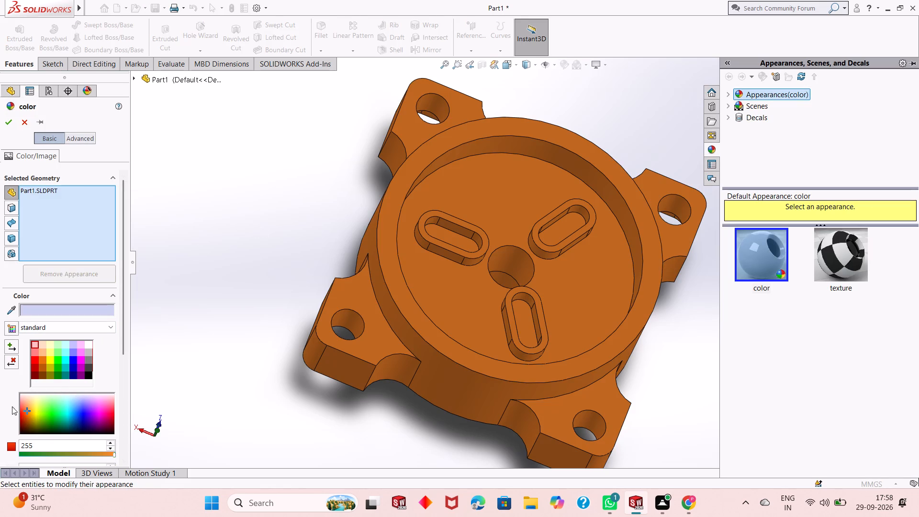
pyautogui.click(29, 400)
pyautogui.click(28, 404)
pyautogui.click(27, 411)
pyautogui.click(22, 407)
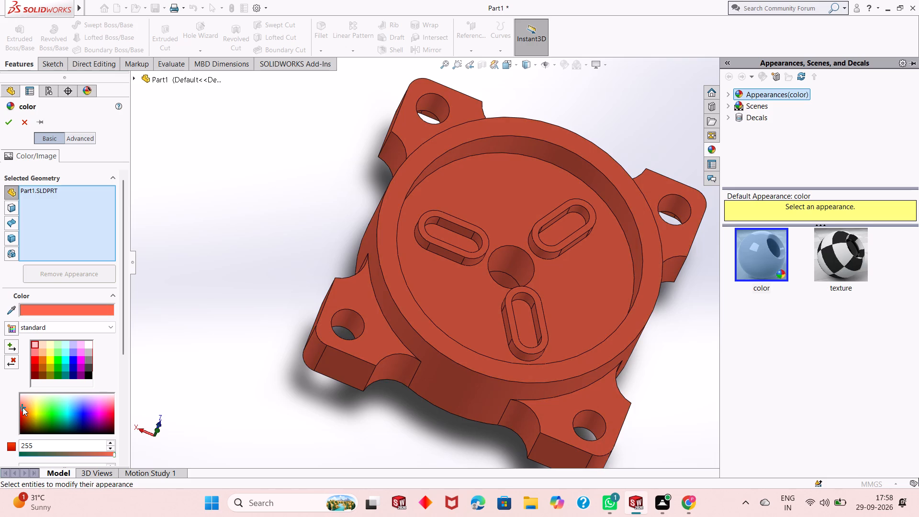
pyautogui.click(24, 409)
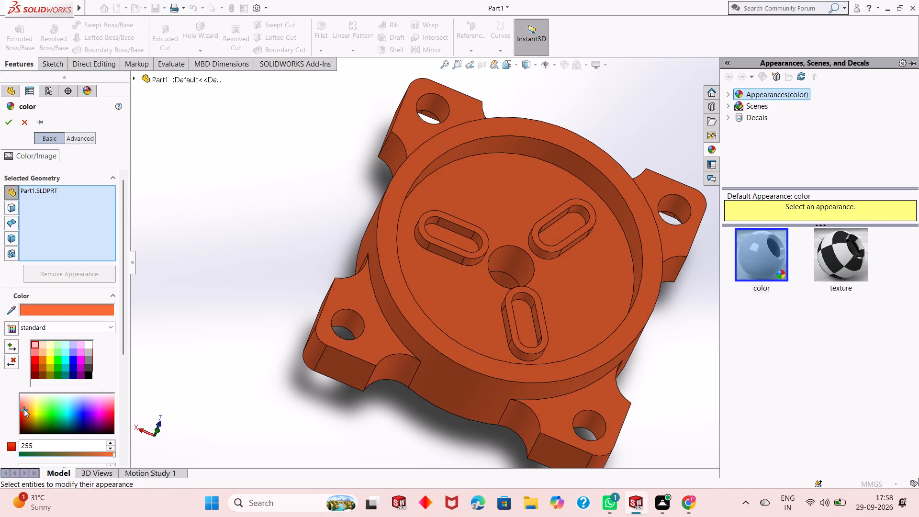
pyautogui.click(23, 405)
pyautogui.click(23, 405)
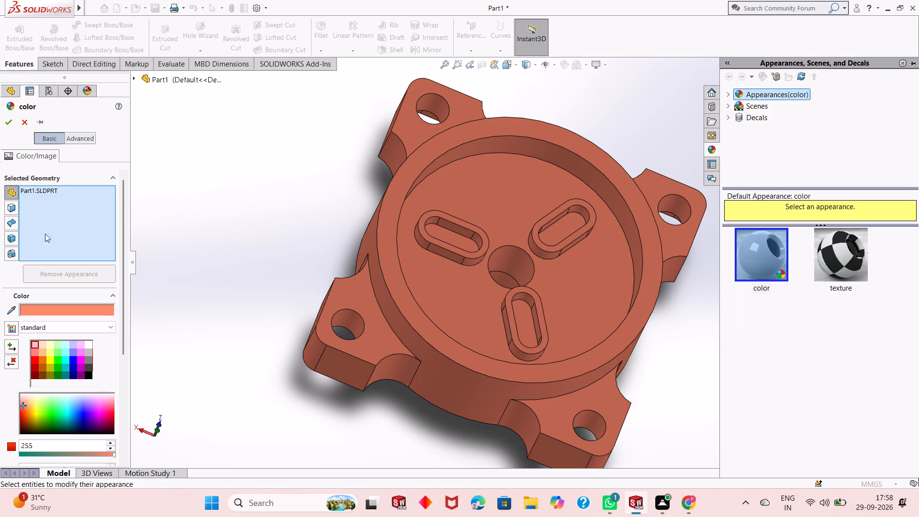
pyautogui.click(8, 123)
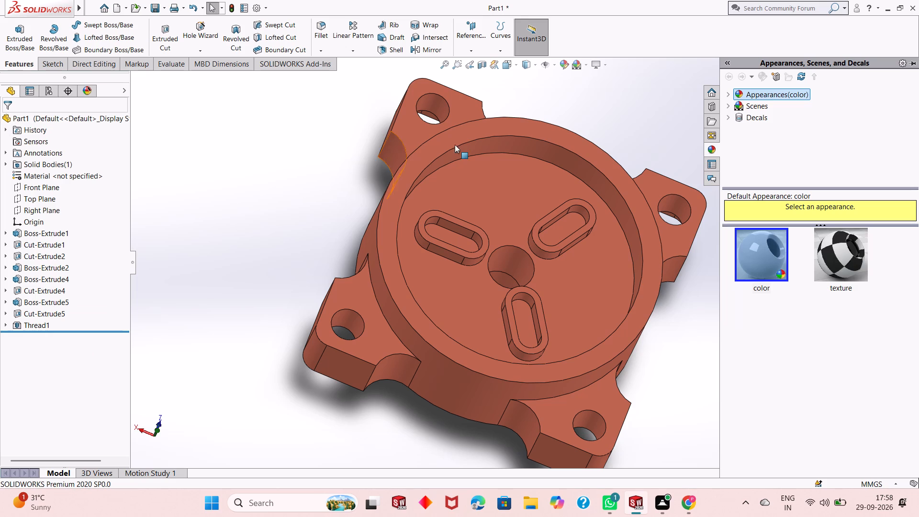
# Apply the polished aluminum metal appearance to the inner faces of the four lug holes.
pyautogui.click(729, 94)
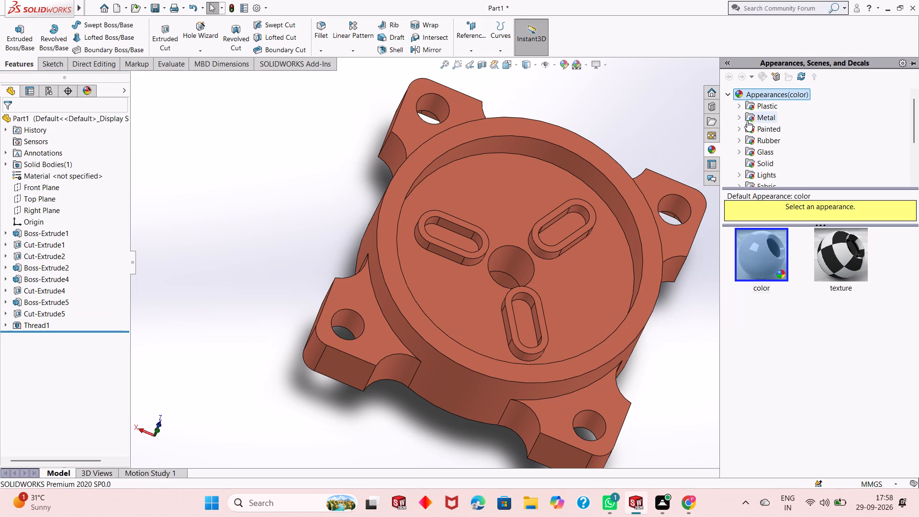
pyautogui.click(755, 121)
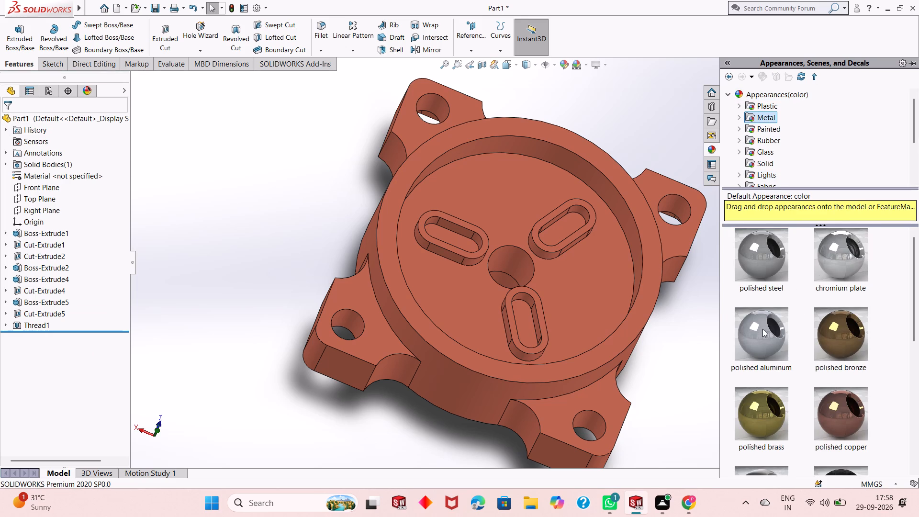
pyautogui.moveTo(764, 327); pyautogui.dragTo(351, 315)
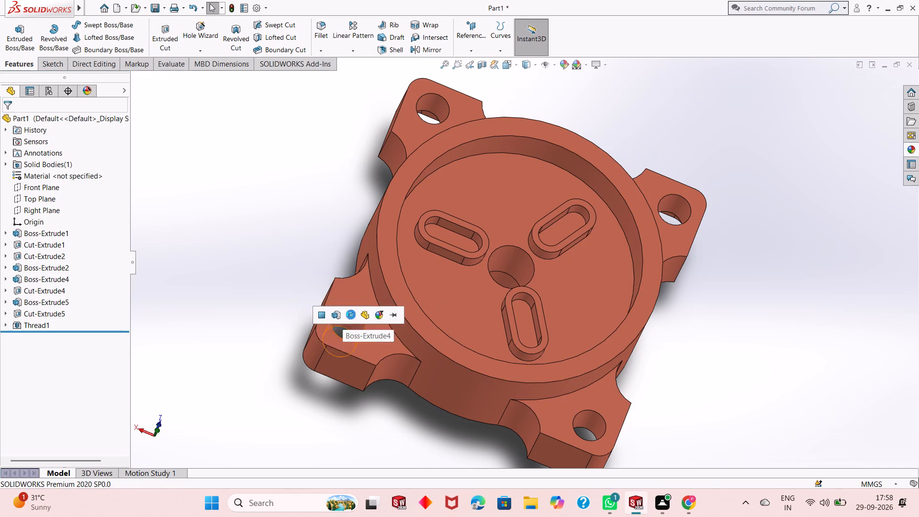
pyautogui.click(319, 318)
pyautogui.click(911, 149)
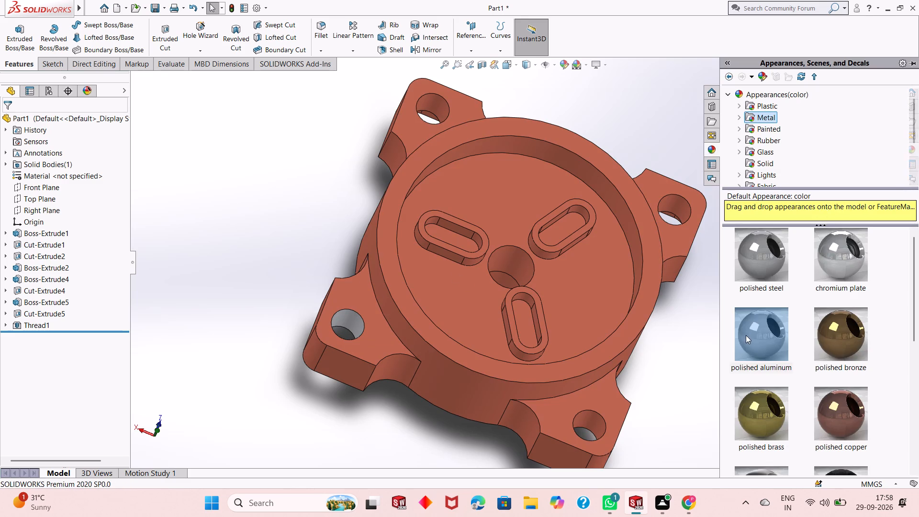
pyautogui.moveTo(749, 339); pyautogui.dragTo(676, 211)
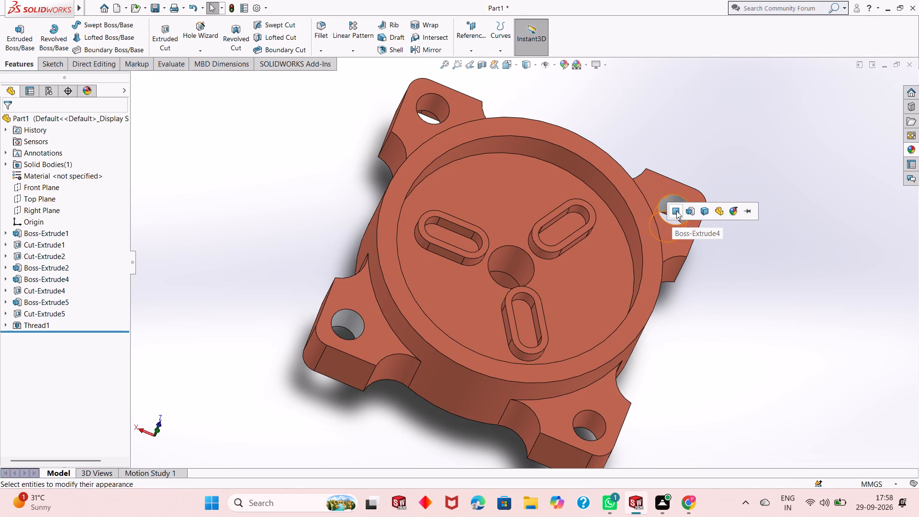
pyautogui.click(676, 211)
pyautogui.click(911, 146)
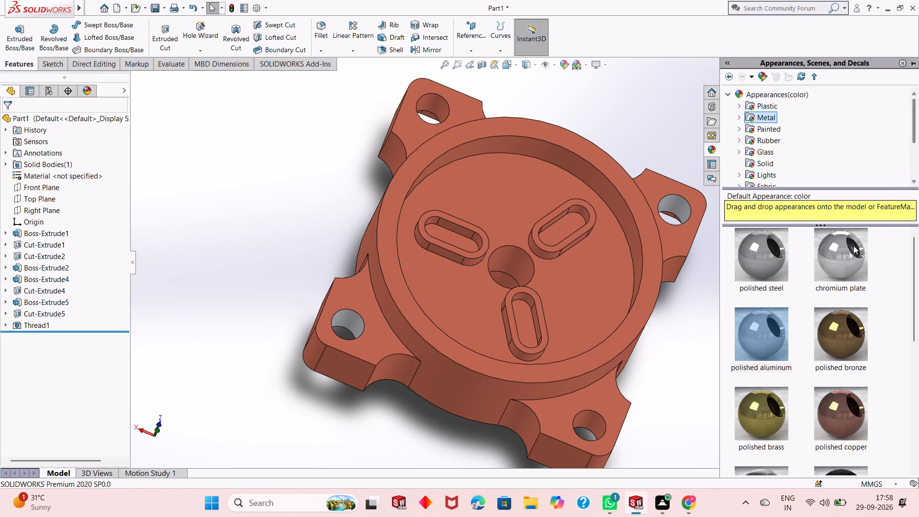
pyautogui.moveTo(763, 325); pyautogui.dragTo(437, 105)
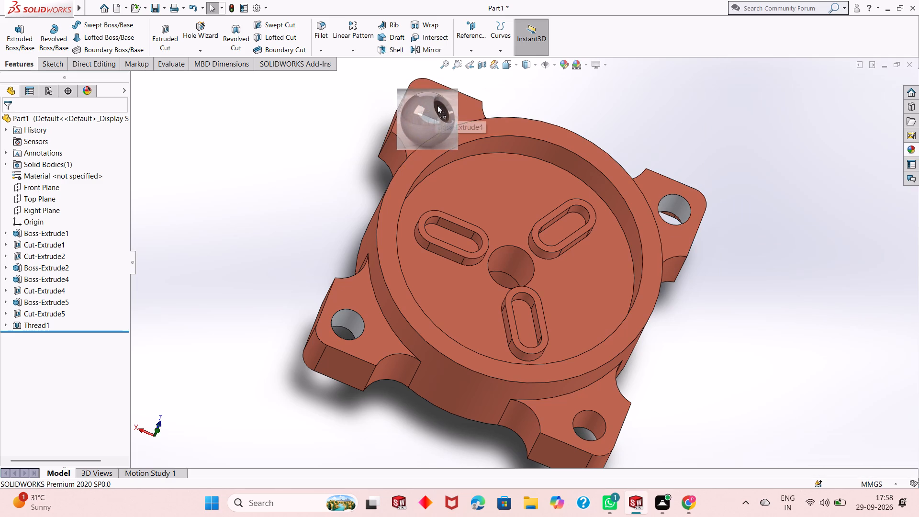
pyautogui.moveTo(437, 105); pyautogui.dragTo(439, 102)
pyautogui.click(437, 102)
pyautogui.scroll(1, 494, 216)
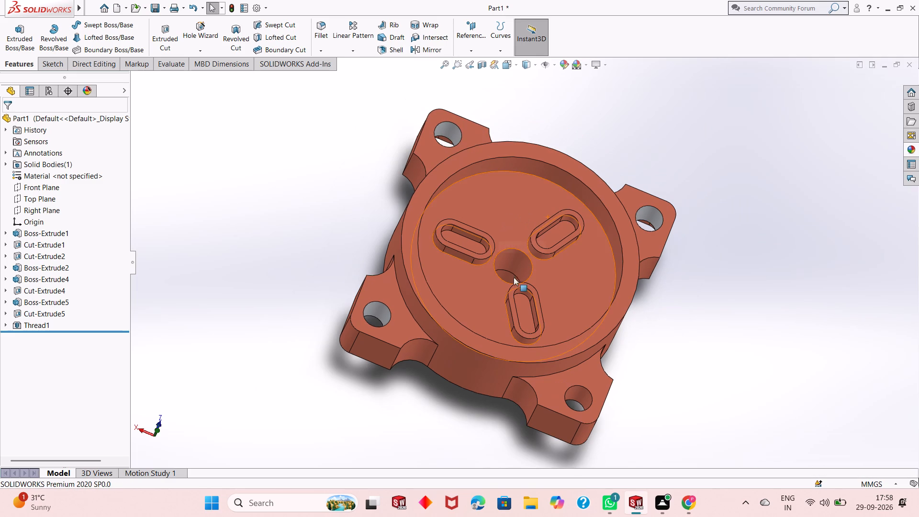
pyautogui.scroll(-2, 595, 410)
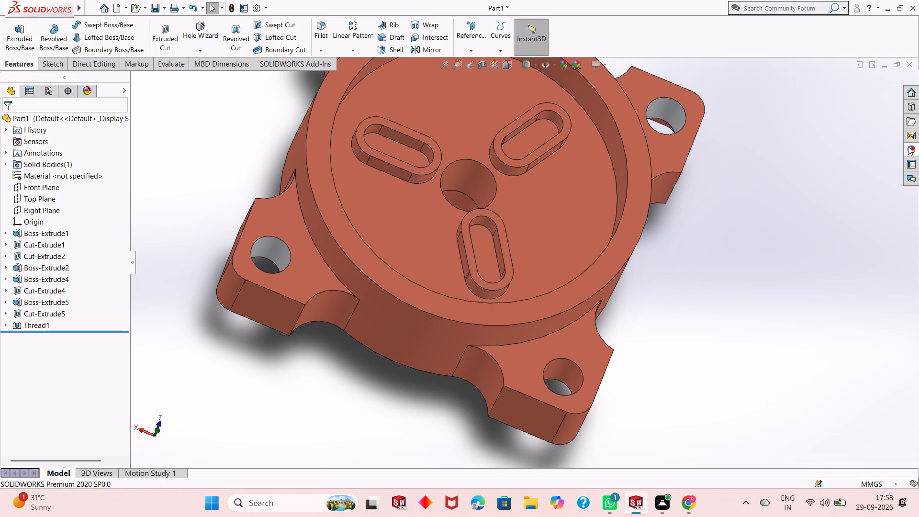
pyautogui.click(910, 146)
pyautogui.moveTo(755, 333); pyautogui.dragTo(546, 369)
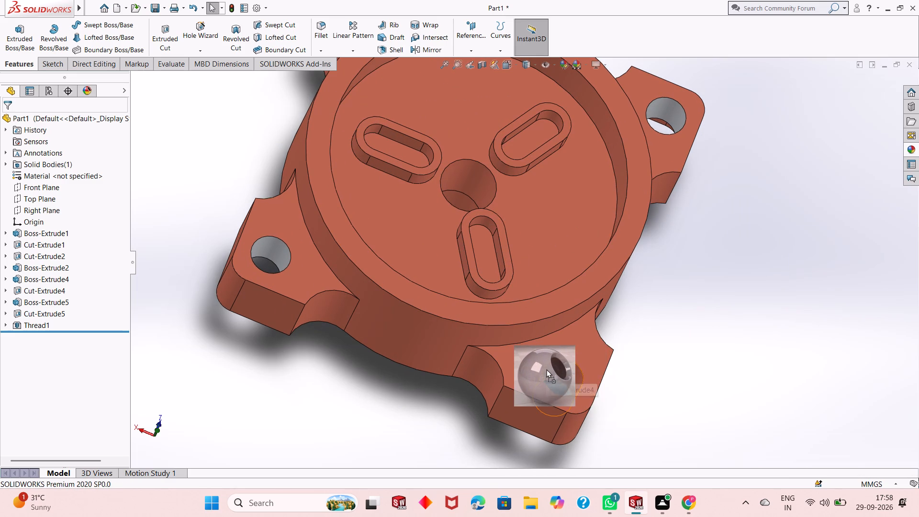
pyautogui.moveTo(546, 369); pyautogui.dragTo(561, 368)
pyautogui.click(561, 368)
# Apply the polished aluminum appearance to the inner face of the central hole.
pyautogui.scroll(2, 502, 332)
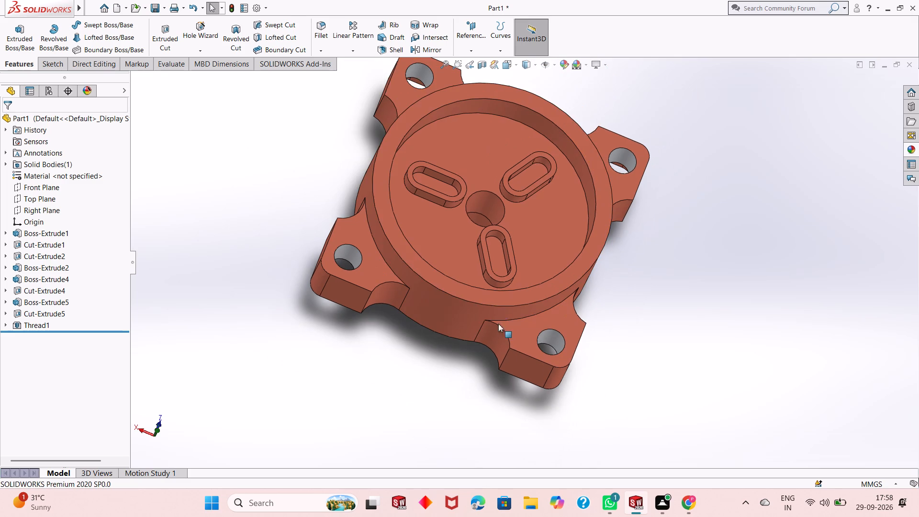
pyautogui.scroll(-2, 504, 146)
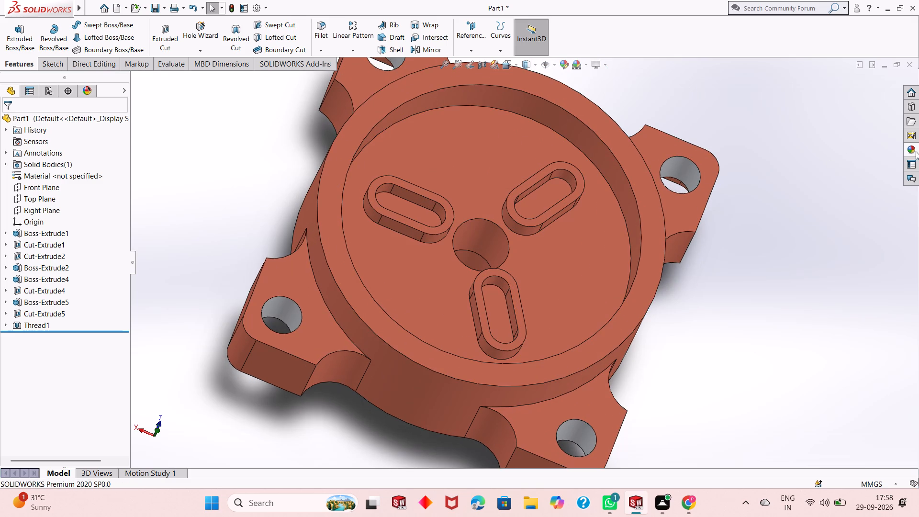
pyautogui.click(916, 147)
pyautogui.moveTo(762, 335); pyautogui.dragTo(490, 225)
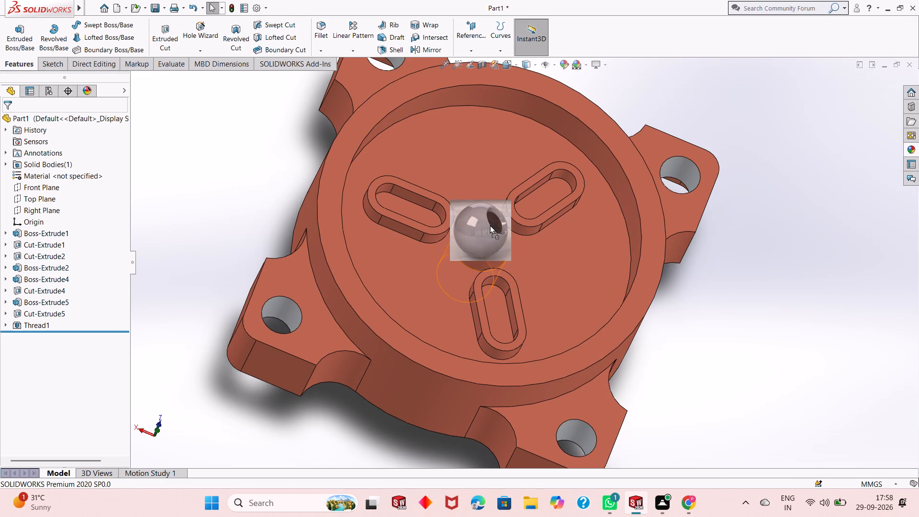
pyautogui.moveTo(490, 225); pyautogui.dragTo(487, 238)
pyautogui.click(487, 238)
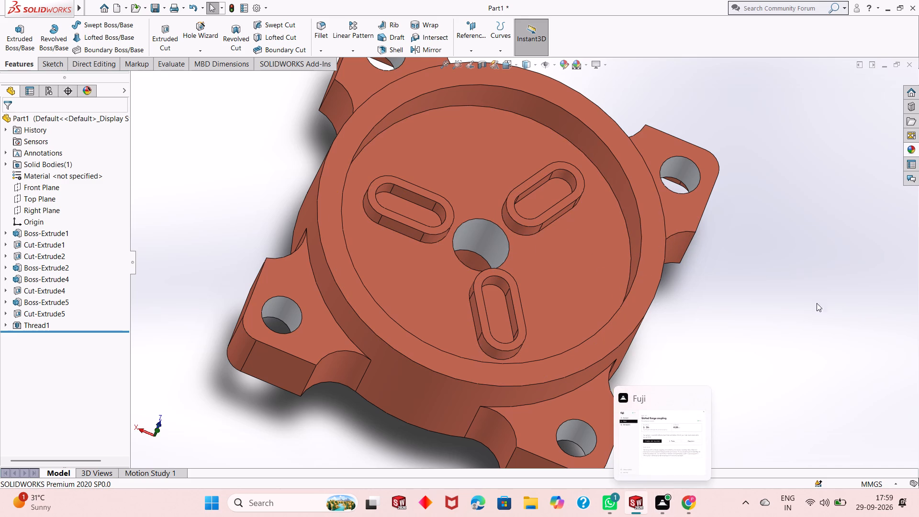
# Apply the polished aluminum appearance to the whole part.
pyautogui.click(916, 151)
pyautogui.moveTo(771, 327); pyautogui.dragTo(582, 261)
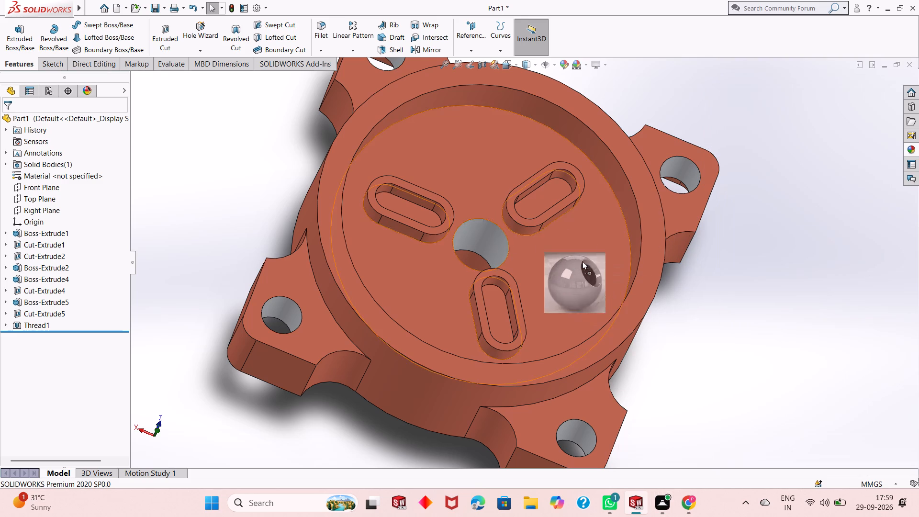
pyautogui.moveTo(582, 261); pyautogui.dragTo(831, 267)
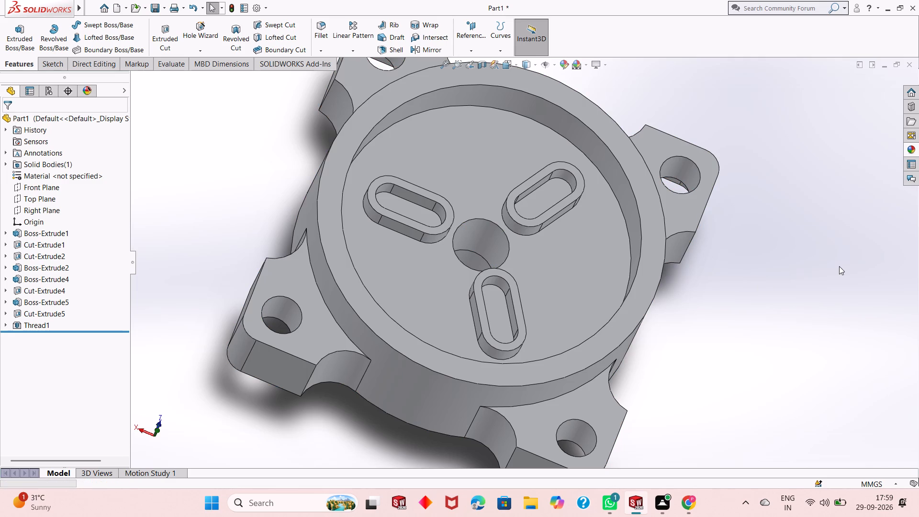
# Undo the polished aluminum appearance on the whole part, restoring the salmon-red body with aluminum hole faces.
pyautogui.hotkey('ctrl', 'z')
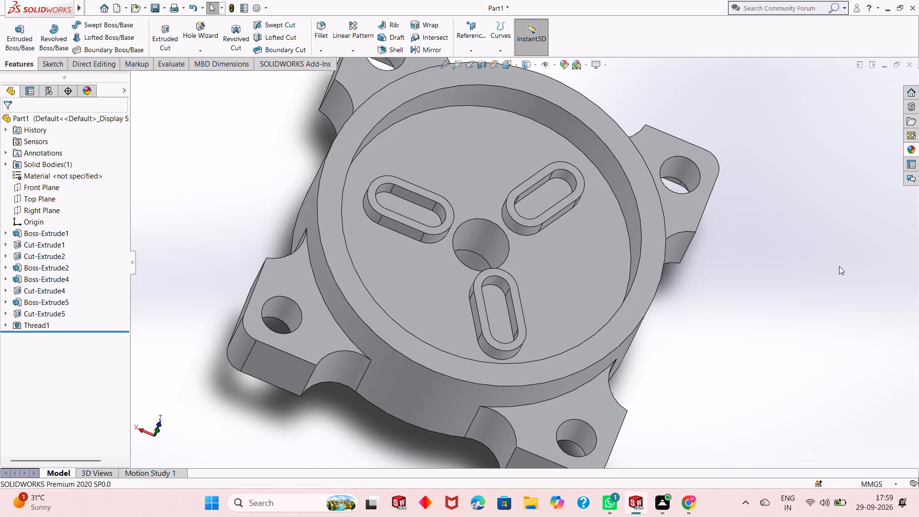
pyautogui.hotkey('ctrl', 'z')
pyautogui.hotkey('ctrl', 'z')
pyautogui.hotkey('ctrl', 'z')
pyautogui.press('Escape')
pyautogui.press('Escape')
pyautogui.press('Escape')
pyautogui.hotkey('ctrl', 'z')
pyautogui.hotkey('ctrl', 'z')
pyautogui.hotkey('ctrl', 'z')
pyautogui.hotkey('ctrl', 'z')
pyautogui.hotkey('ctrl', 'z')
pyautogui.press('Escape')
pyautogui.hotkey('ctrl', 'z')
pyautogui.hotkey('ctrl', 'z')
pyautogui.hotkey('ctrl', 'z')
pyautogui.hotkey('ctrl', 'z')
pyautogui.hotkey('ctrl', 'z')
pyautogui.hotkey('ctrl', 'z')
pyautogui.hotkey('ctrl', 'z')
pyautogui.hotkey('ctrl', 'z')
pyautogui.press('Escape')
pyautogui.press('Escape')
pyautogui.scroll(-1, 615, 287)
pyautogui.scroll(1, 611, 290)
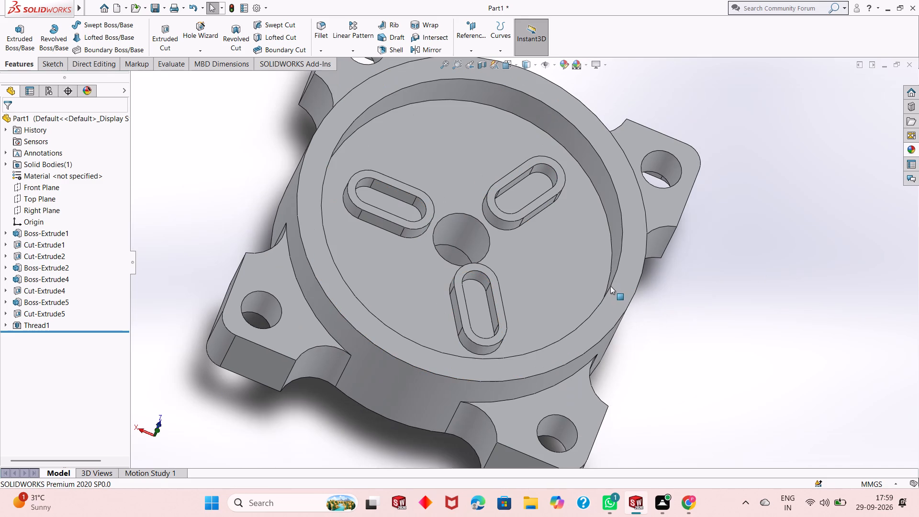
pyautogui.press('Escape')
pyautogui.press('Escape')
pyautogui.press('Escape')
pyautogui.press('Escape')
pyautogui.hotkey('ctrl', 'z')
pyautogui.hotkey('ctrl', 'z')
pyautogui.hotkey('ctrl', 'z')
pyautogui.hotkey('ctrl', 'z')
pyautogui.hotkey('ctrl', 'z')
pyautogui.hotkey('ctrl', 'z')
pyautogui.hotkey('ctrl', 'z')
pyautogui.hotkey('ctrl', 'z')
pyautogui.hotkey('ctrl', 'z')
pyautogui.press('Escape')
pyautogui.press('Escape')
pyautogui.press('Escape')
pyautogui.press('Escape')
pyautogui.press('Escape')
pyautogui.press('Escape')
pyautogui.press('Escape')
pyautogui.press('Escape')
pyautogui.press('Escape')
pyautogui.press('Escape')
pyautogui.hotkey('ctrl', 'z')
pyautogui.hotkey('ctrl', 'z')
pyautogui.hotkey('ctrl', 'z')
pyautogui.hotkey('ctrl', 'z')
pyautogui.hotkey('ctrl', 'z')
pyautogui.hotkey('ctrl', 'z')
pyautogui.hotkey('ctrl', 'z')
pyautogui.hotkey('ctrl', 'z')
pyautogui.scroll(-2, 635, 322)
pyautogui.scroll(4, 639, 332)
pyautogui.doubleClick(672, 327)
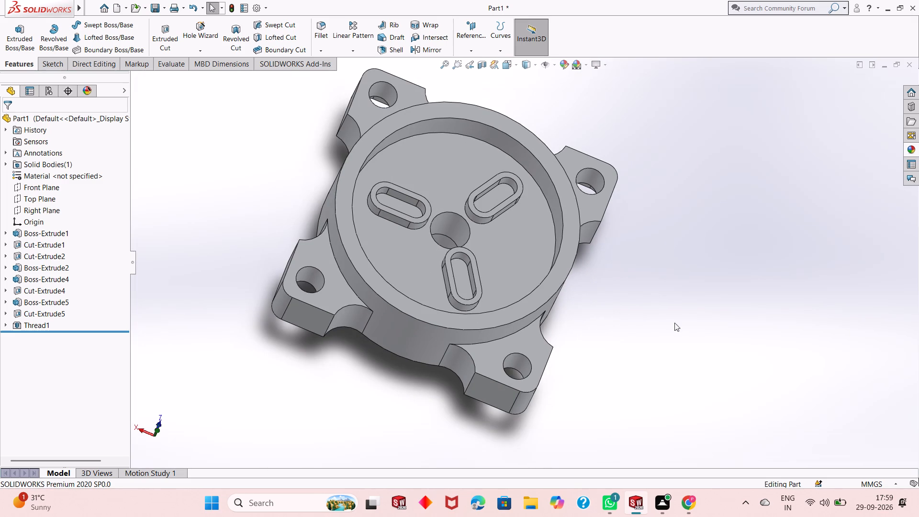
pyautogui.scroll(-1, 653, 283)
pyautogui.hotkey('ctrl', 'z')
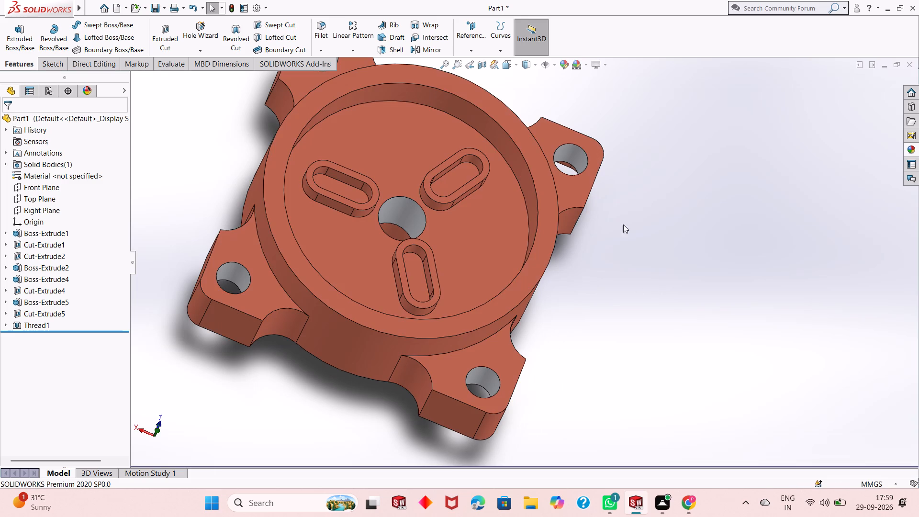
# Save the part in the Downloads folder under the name Slotted flange coupling.
pyautogui.scroll(2, 350, 278)
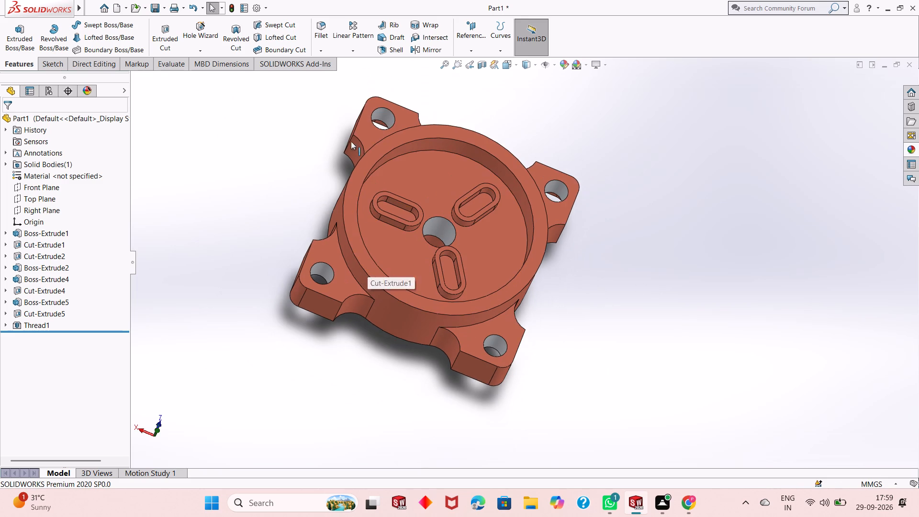
pyautogui.scroll(-2, 350, 146)
pyautogui.scroll(1, 478, 240)
pyautogui.hotkey('ctrl', 's')
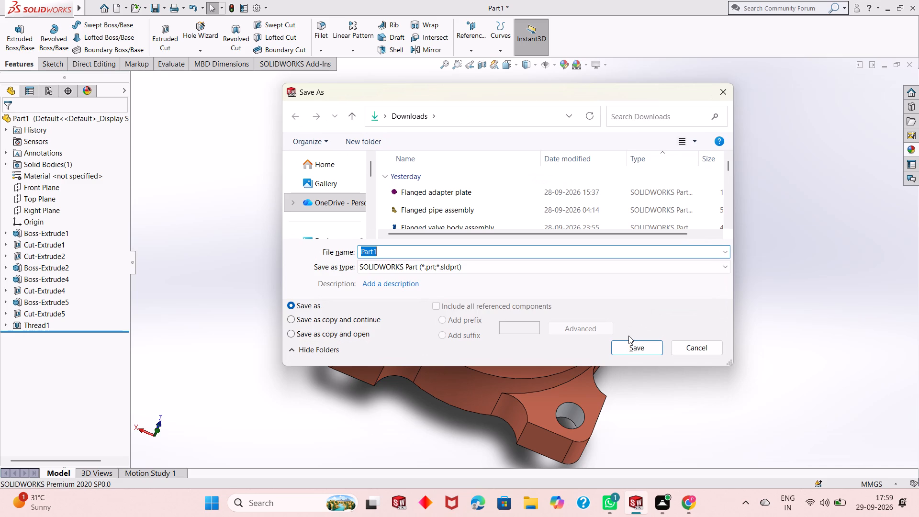
pyautogui.hotkey('shift', 's')
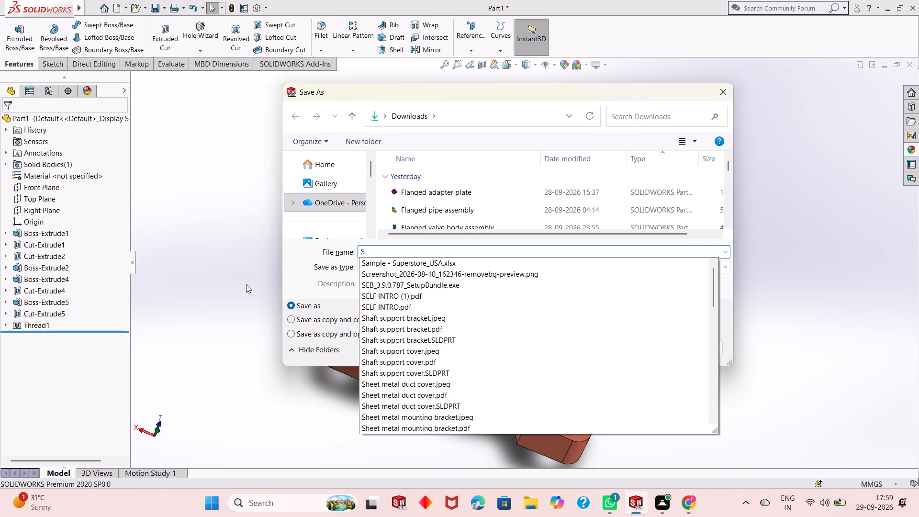
pyautogui.write('lotted')
pyautogui.press('space')
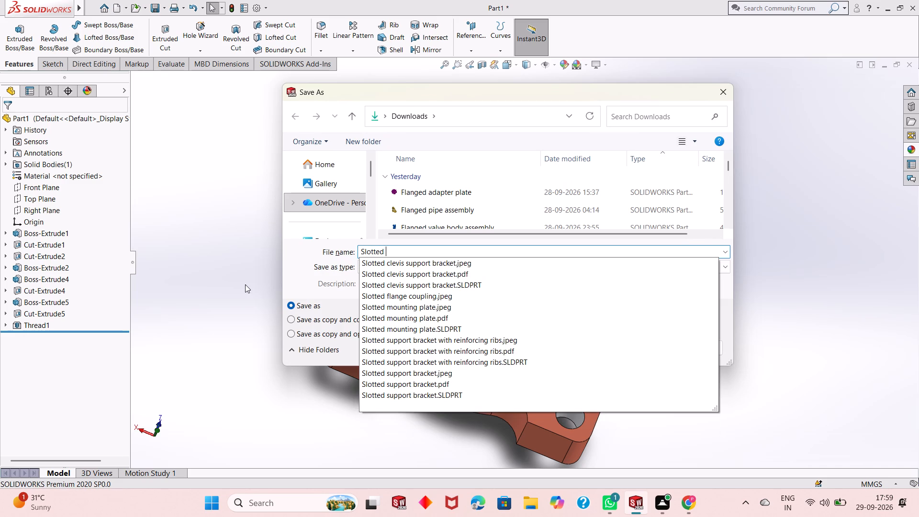
pyautogui.write('flange')
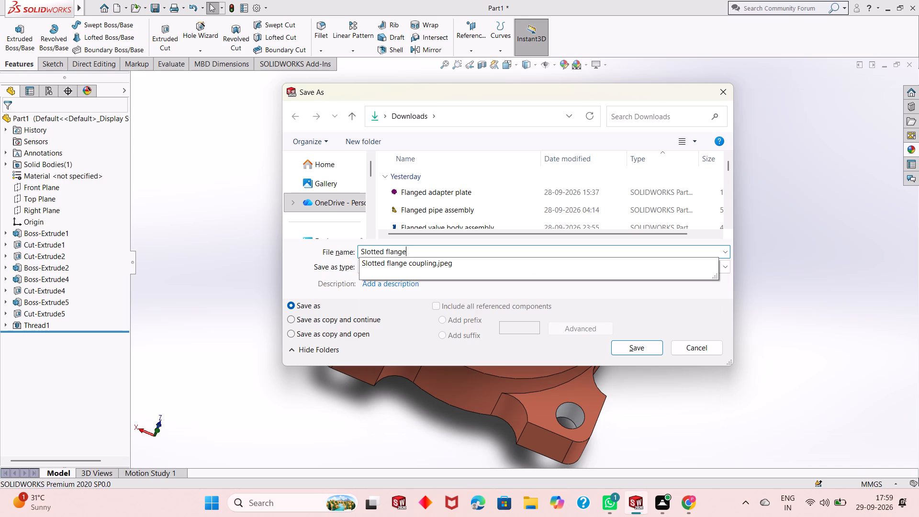
pyautogui.press('space')
pyautogui.write('coupling')
pyautogui.press('Return')
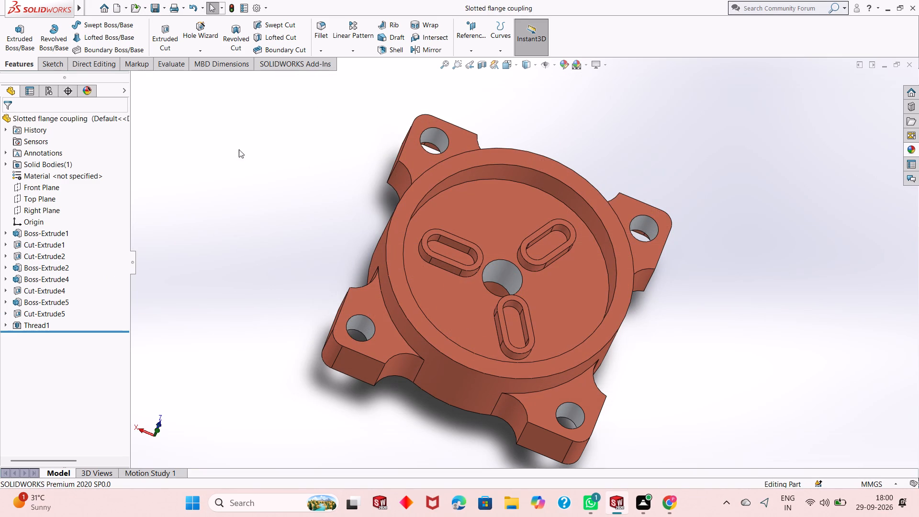
# Save a PDF version of the part as Slotted flange coupling in the Downloads folder.
pyautogui.click(163, 9)
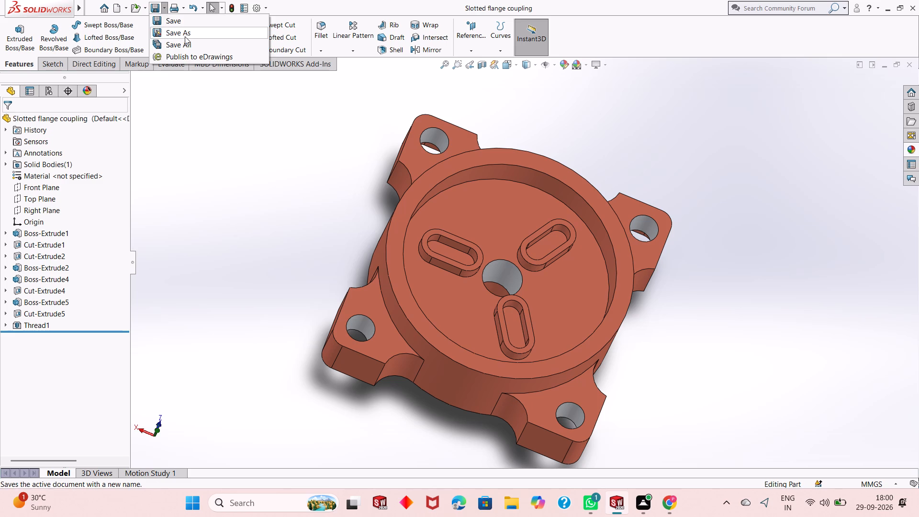
pyautogui.click(181, 32)
pyautogui.click(445, 266)
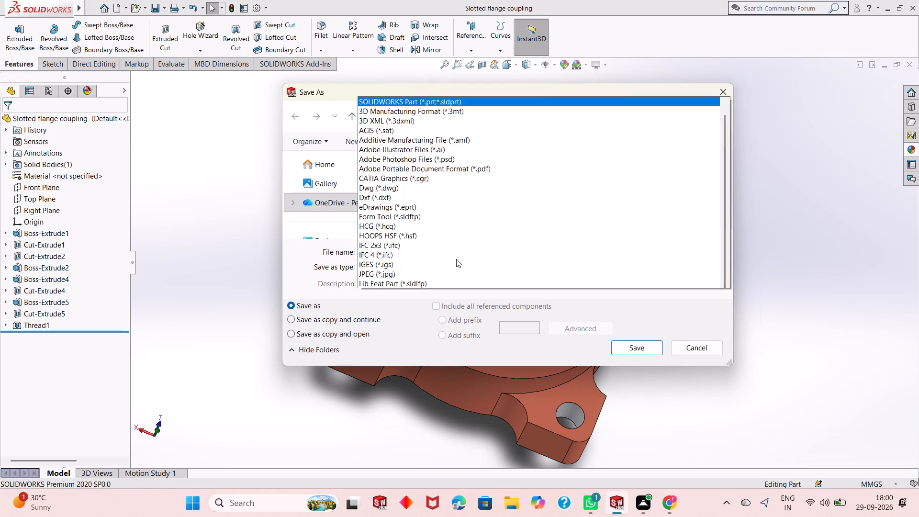
pyautogui.click(472, 69)
pyautogui.click(624, 371)
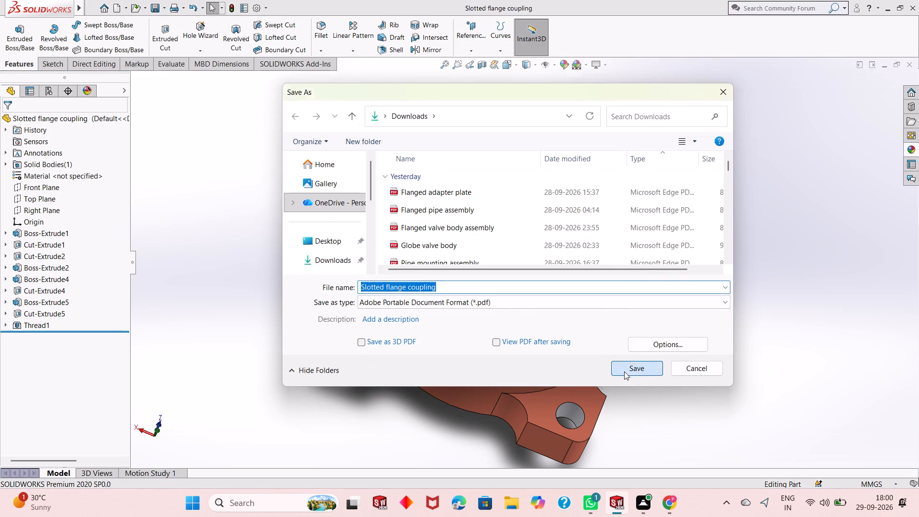